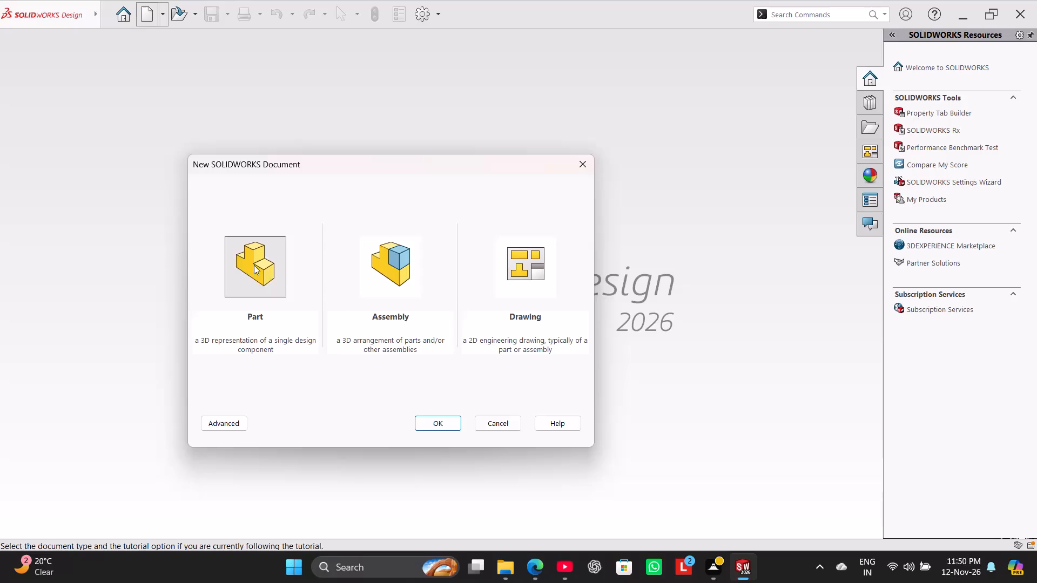
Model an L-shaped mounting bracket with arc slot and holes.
Create a new part document.
click(438, 423)
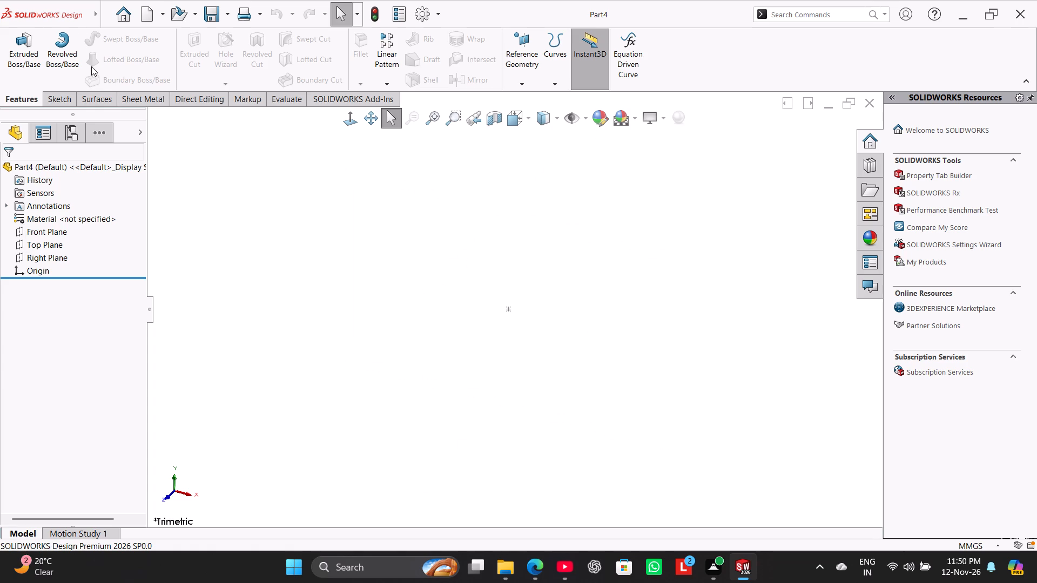
Open a new sketch on the Front Plane.
click(71, 98)
click(14, 48)
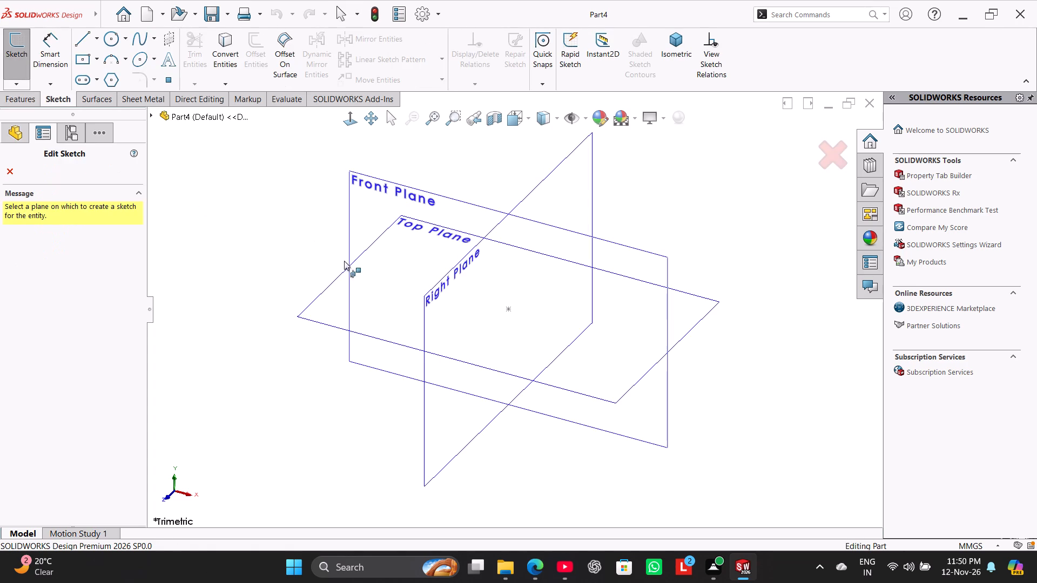
click(374, 217)
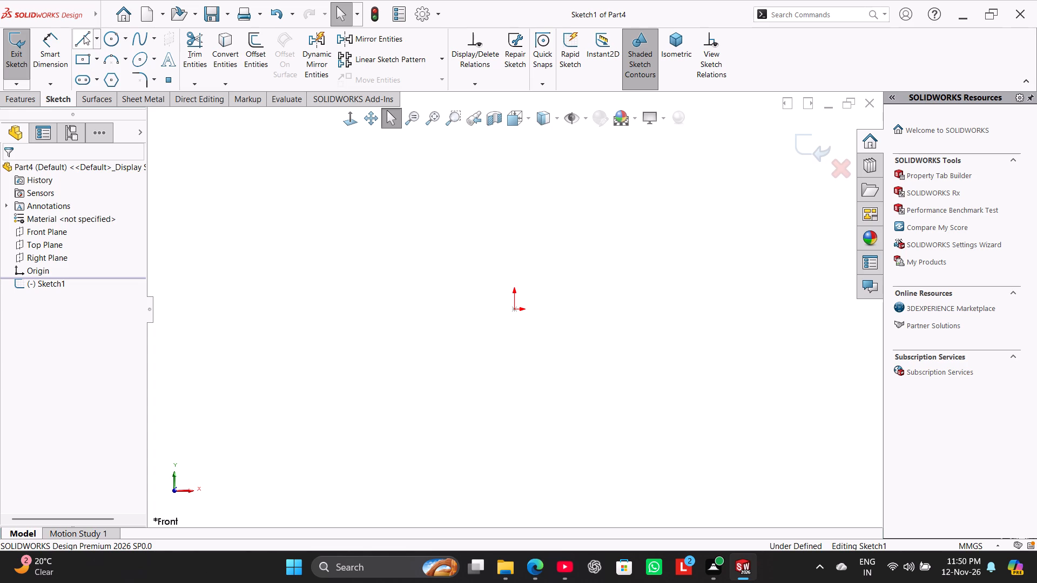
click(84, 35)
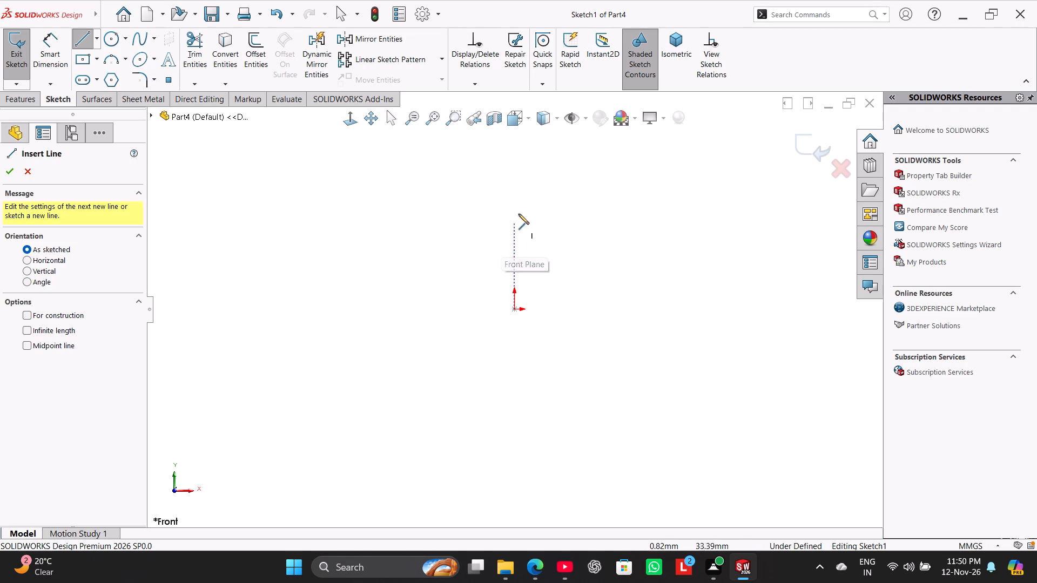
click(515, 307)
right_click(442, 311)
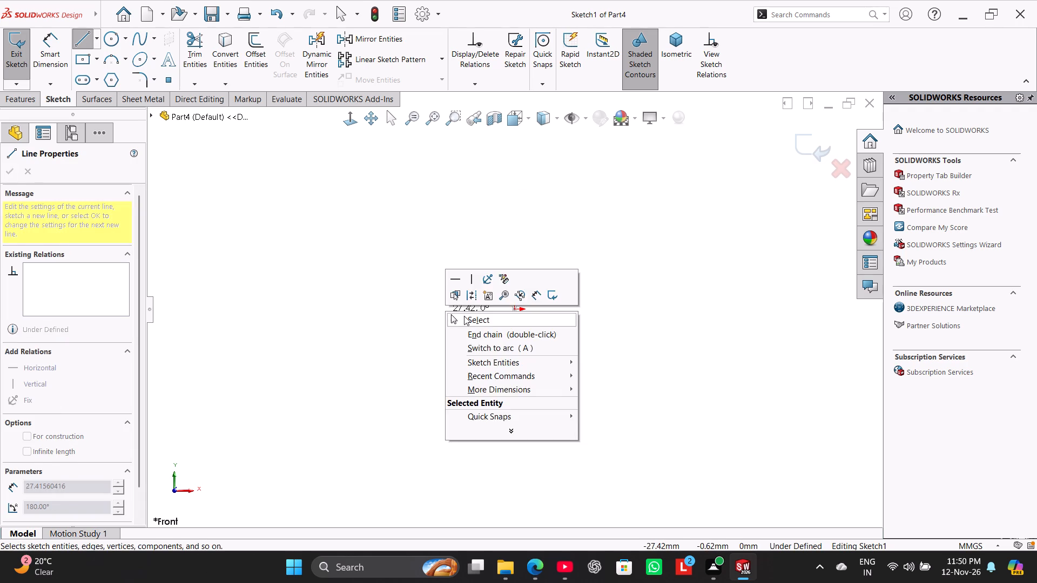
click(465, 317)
Sketch a closed L-shaped line profile from the origin, about 69 mm long and 46 mm high, with legs about 8 to 9 mm thick.
click(86, 37)
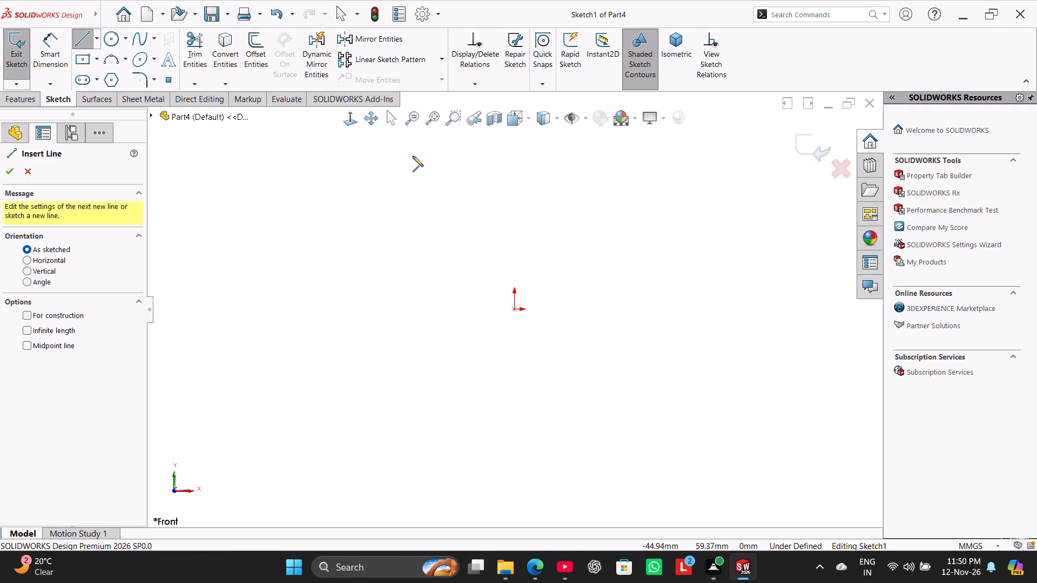
click(513, 310)
click(511, 188)
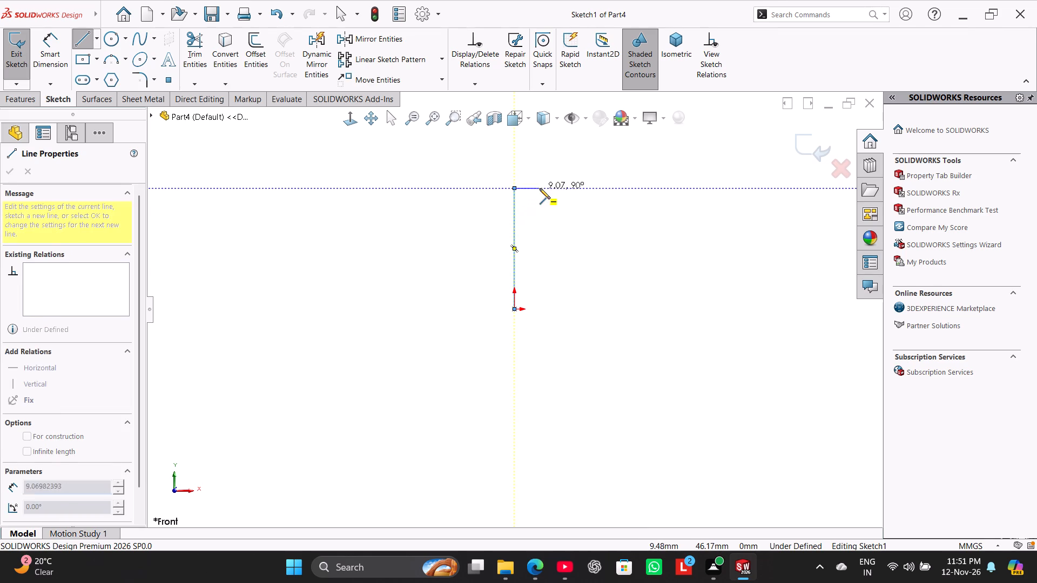
click(542, 188)
click(542, 287)
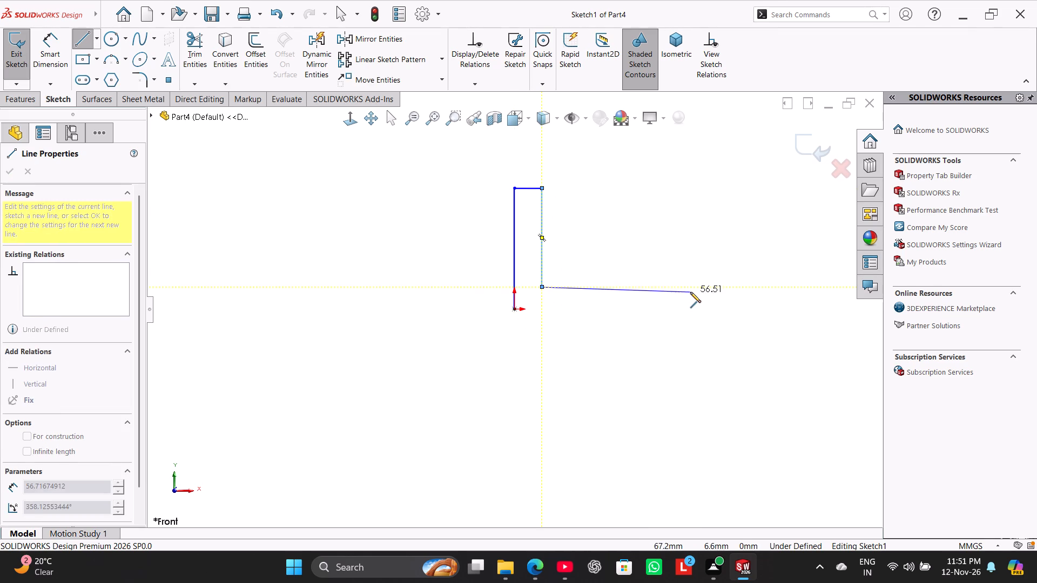
click(695, 287)
click(694, 309)
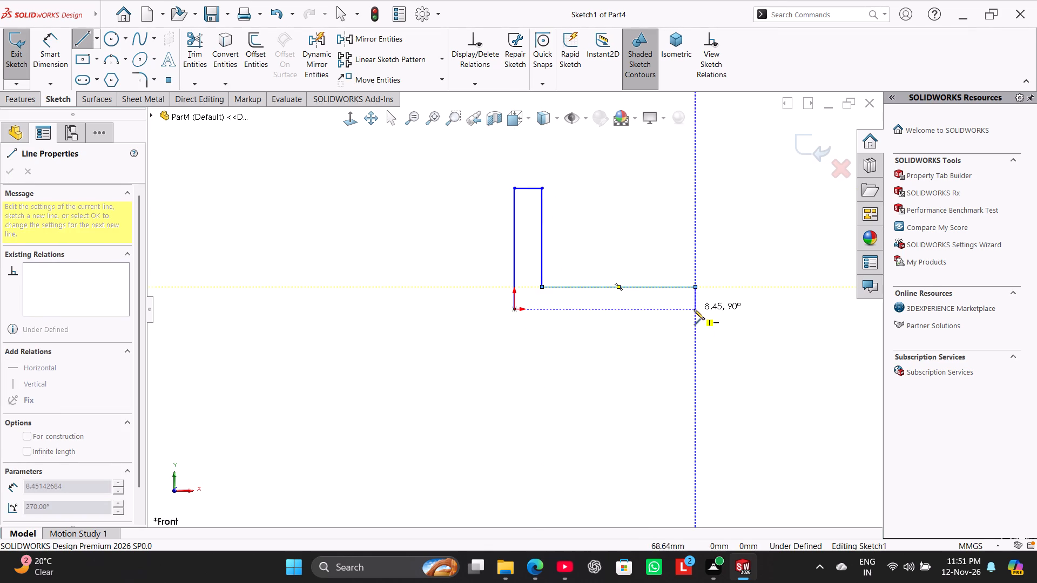
click(514, 307)
right_click(514, 336)
click(528, 344)
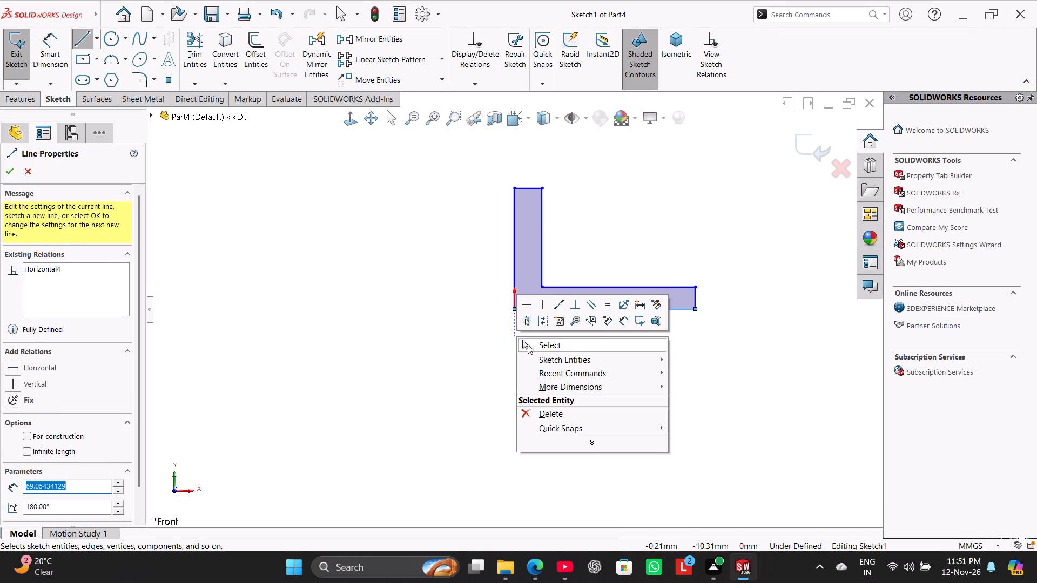
Dimension the profile's bottom line to 150 mm.
drag(42, 56, 49, 58)
click(586, 309)
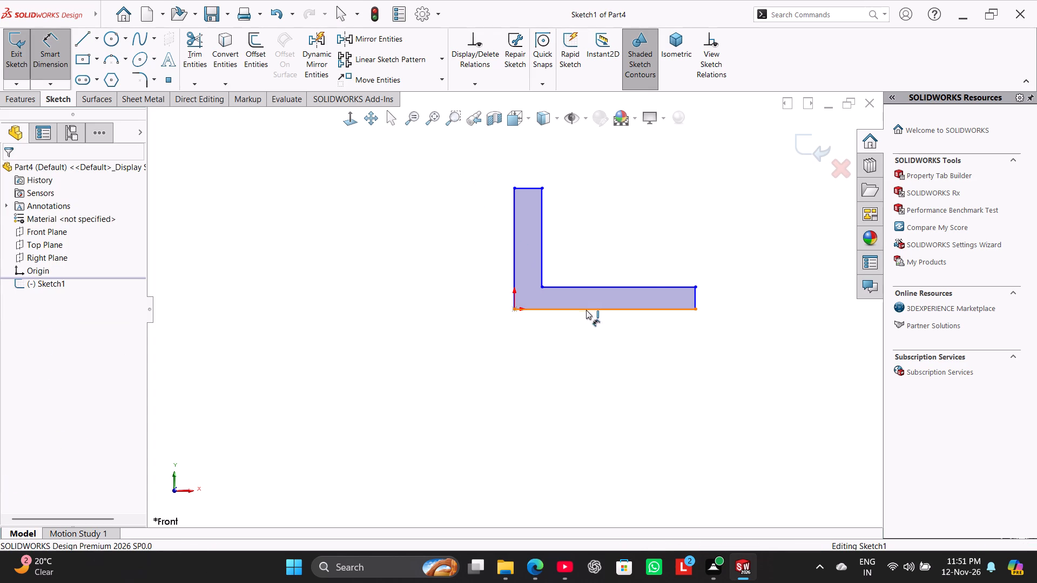
click(578, 359)
text(150)
key(Return)
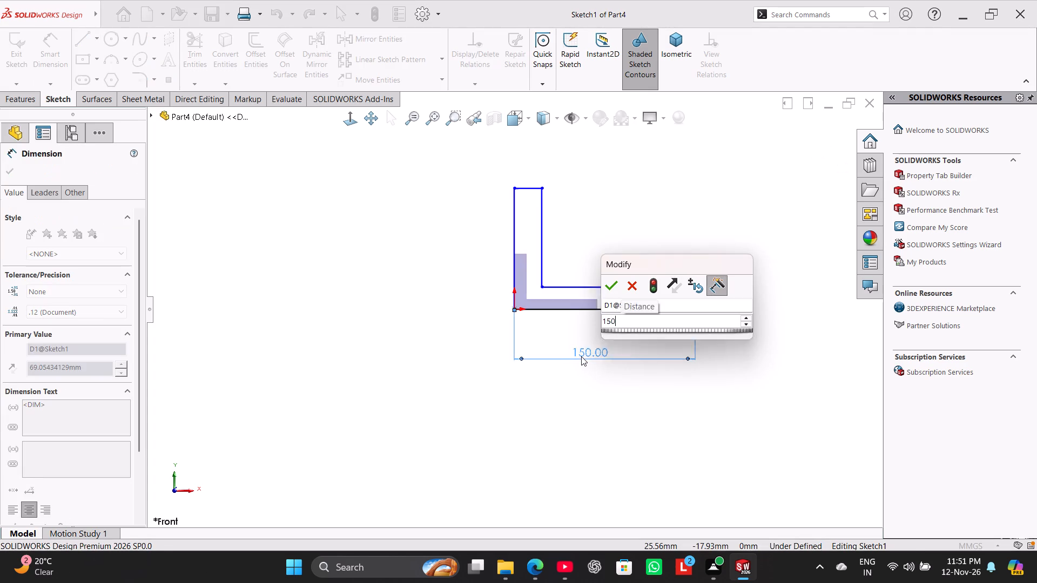
Dimension the profile's outer upright line to 75 mm.
click(515, 223)
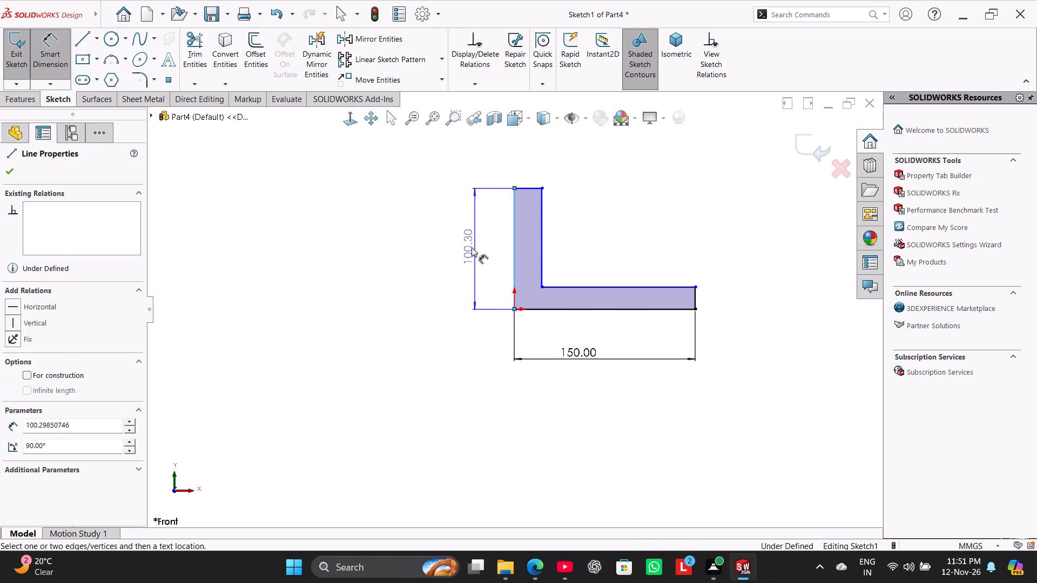
click(468, 249)
text(75)
key(Return)
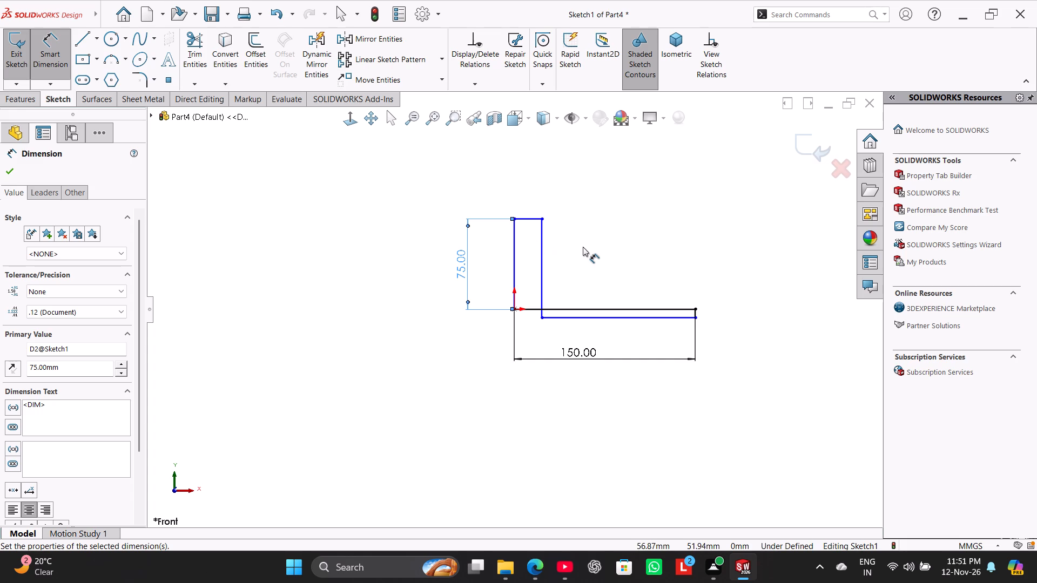
right_click(636, 252)
click(685, 290)
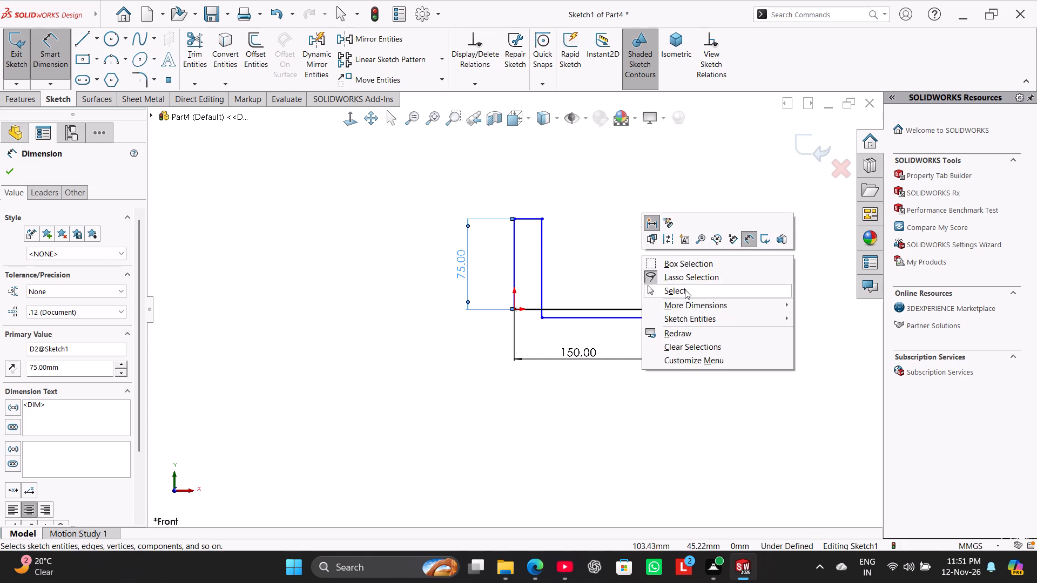
Move the inner horizontal line back above the bottom line and dimension the horizontal leg's end line to 15 mm.
drag(640, 317, 657, 276)
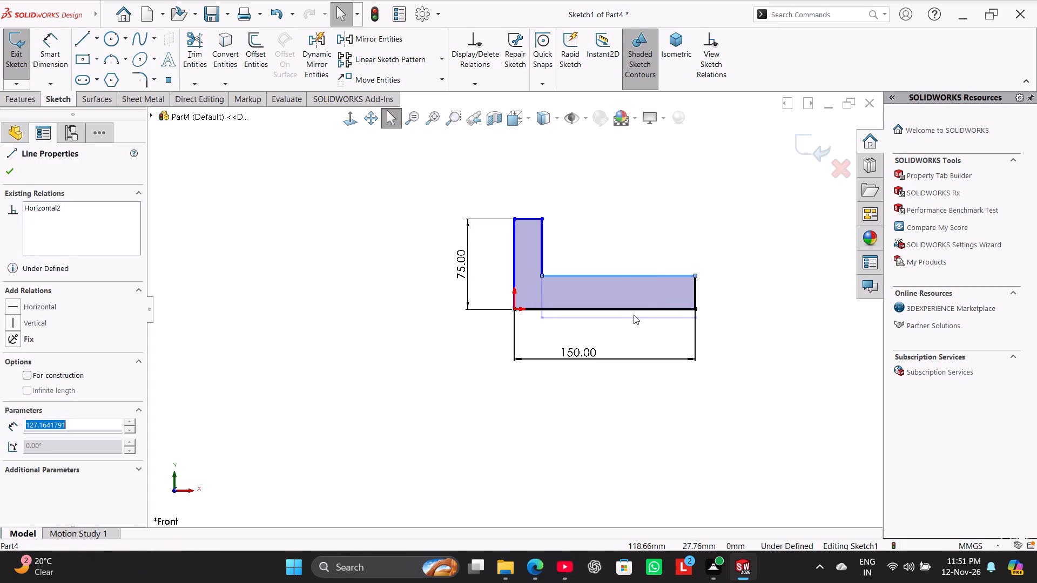
click(448, 439)
click(55, 62)
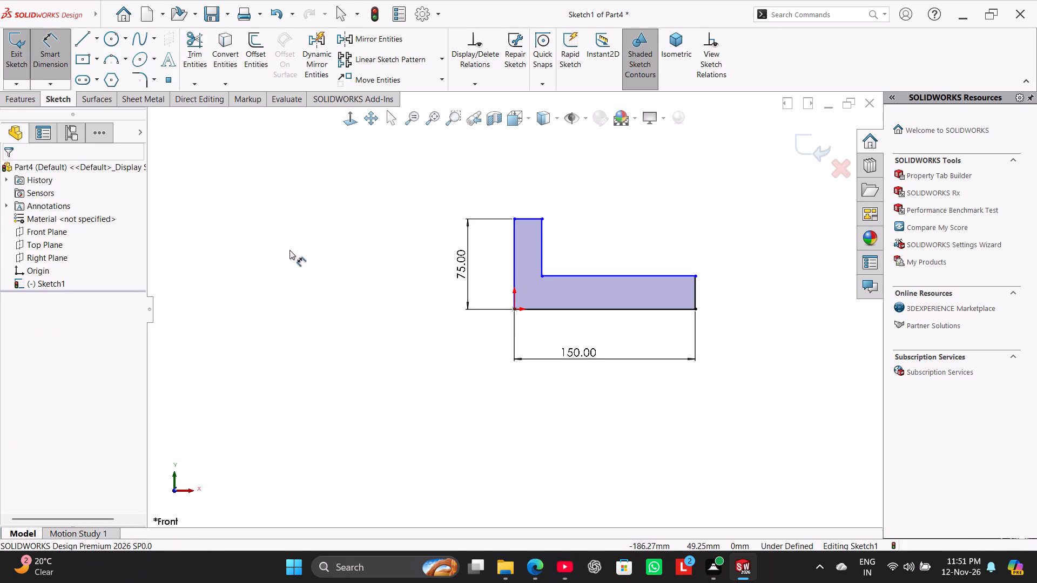
click(697, 290)
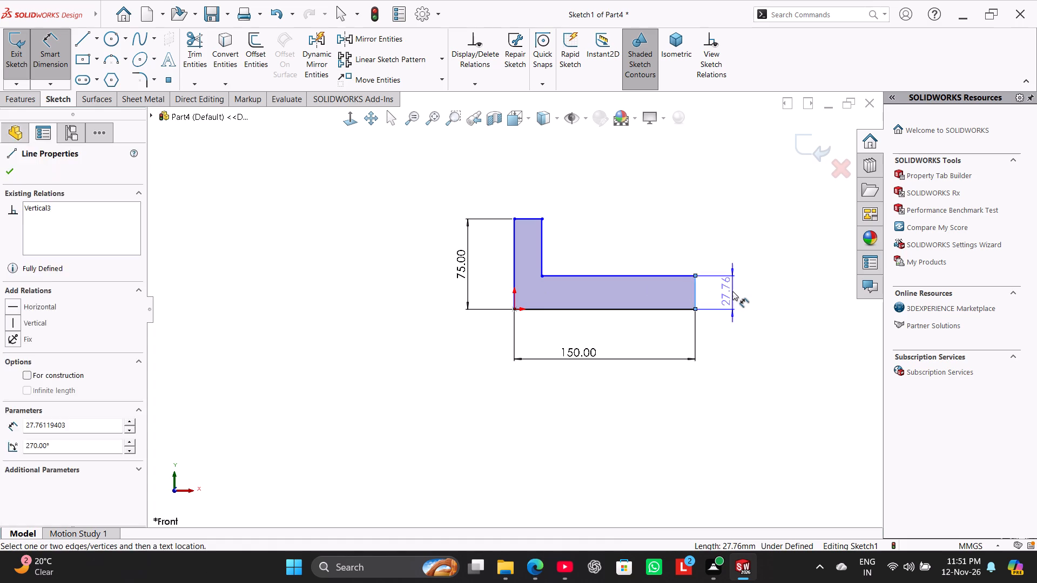
click(732, 291)
text(15)
key(Return)
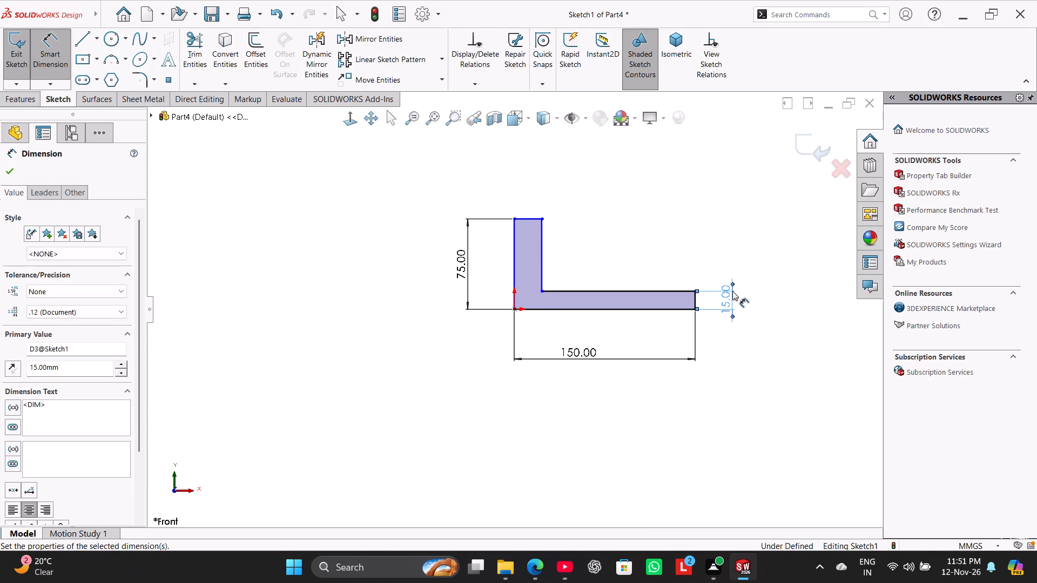
Dimension the short top line of the upright leg to 15 mm.
click(539, 215)
click(534, 220)
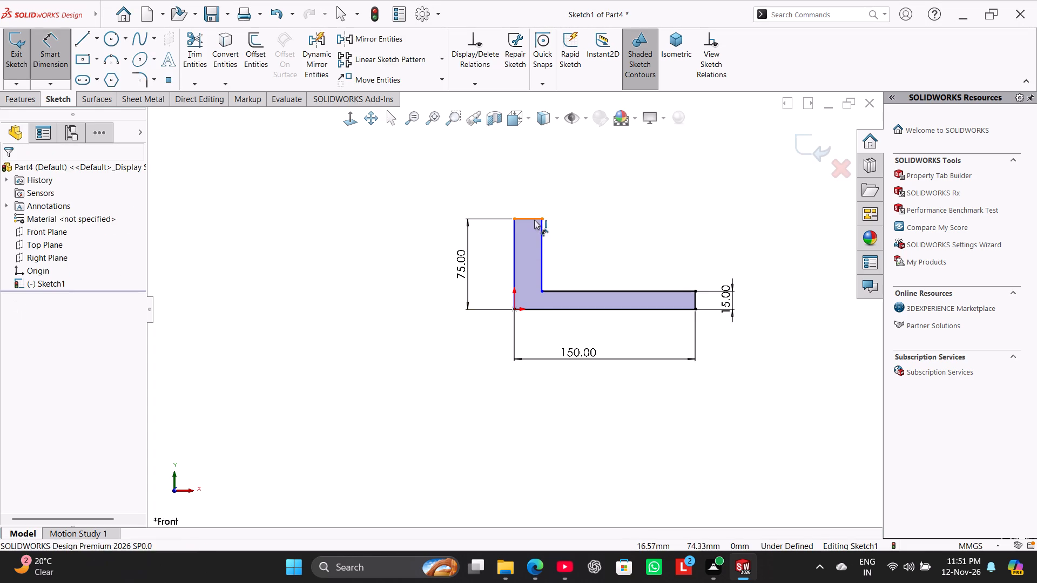
click(533, 199)
text(15)
key(Return)
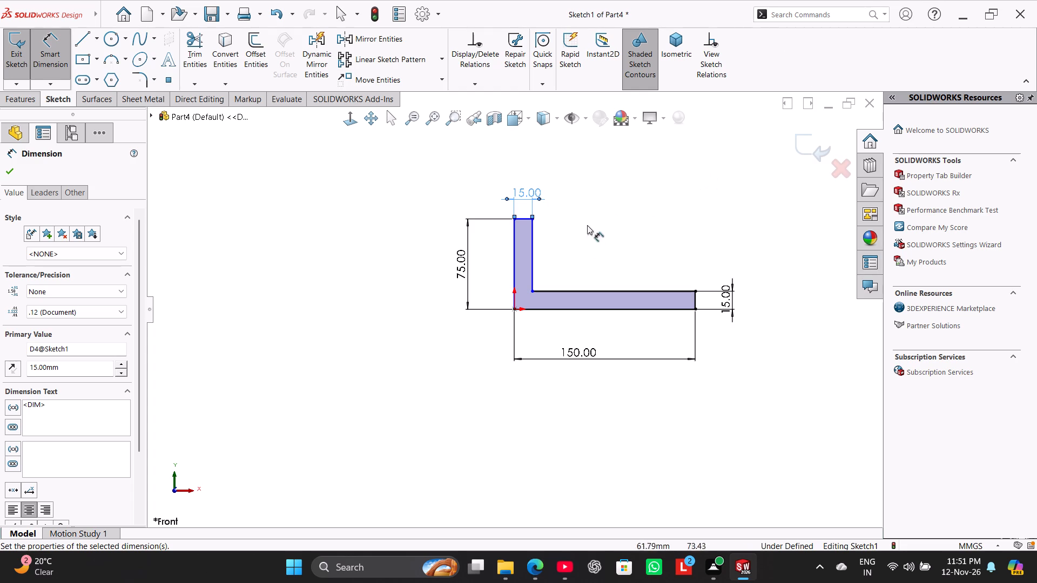
right_click(618, 240)
click(666, 276)
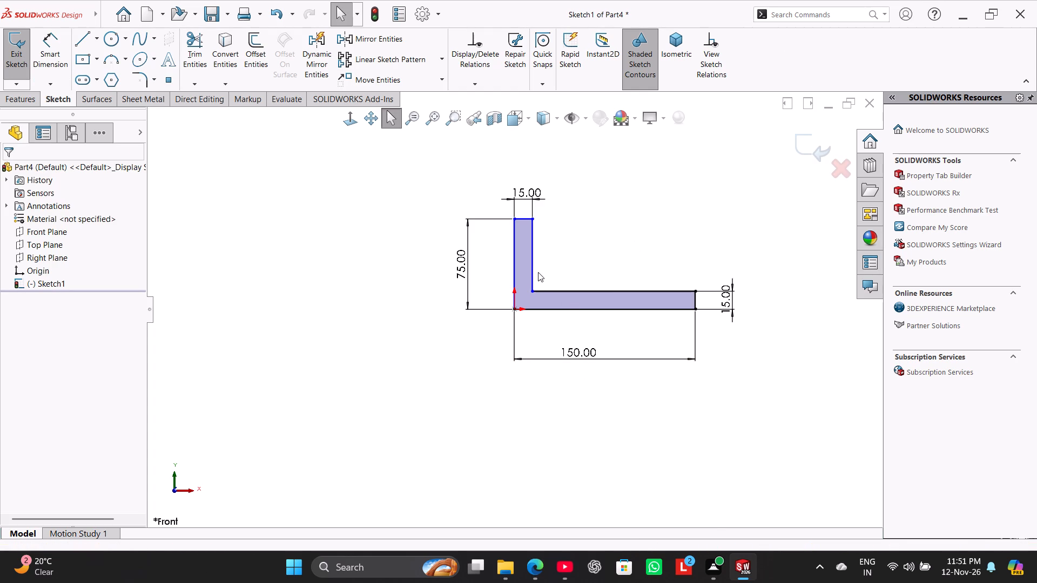
Test the profile's freedom by moving the inner upright line, and add a Vertical relation to the outer 75 mm line.
drag(535, 269, 563, 230)
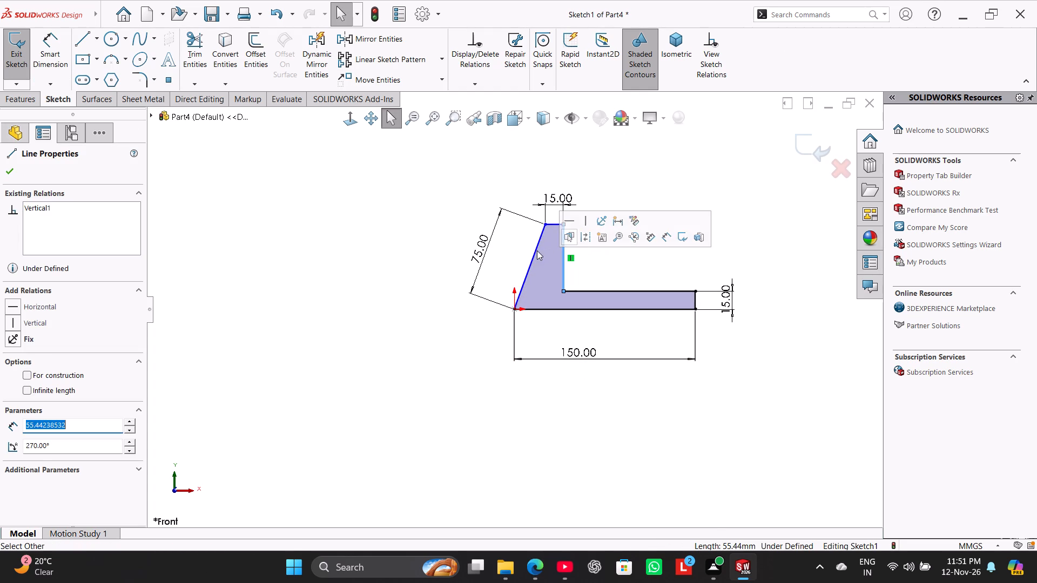
right_click(537, 250)
click(562, 222)
click(371, 281)
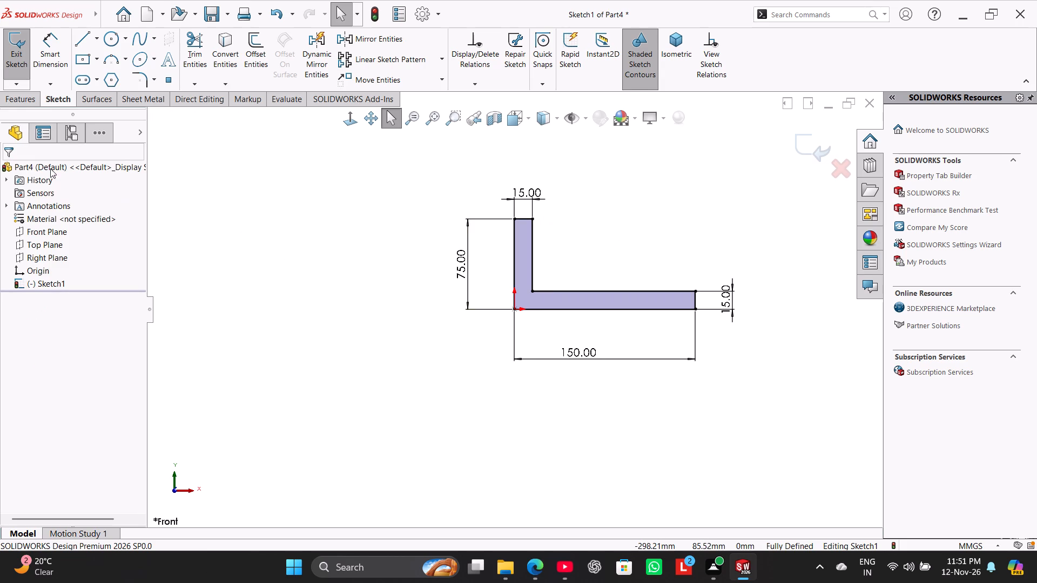
Extrude the L-shaped profile as a Mid Plane boss with a depth of 80 mm.
click(16, 100)
click(15, 69)
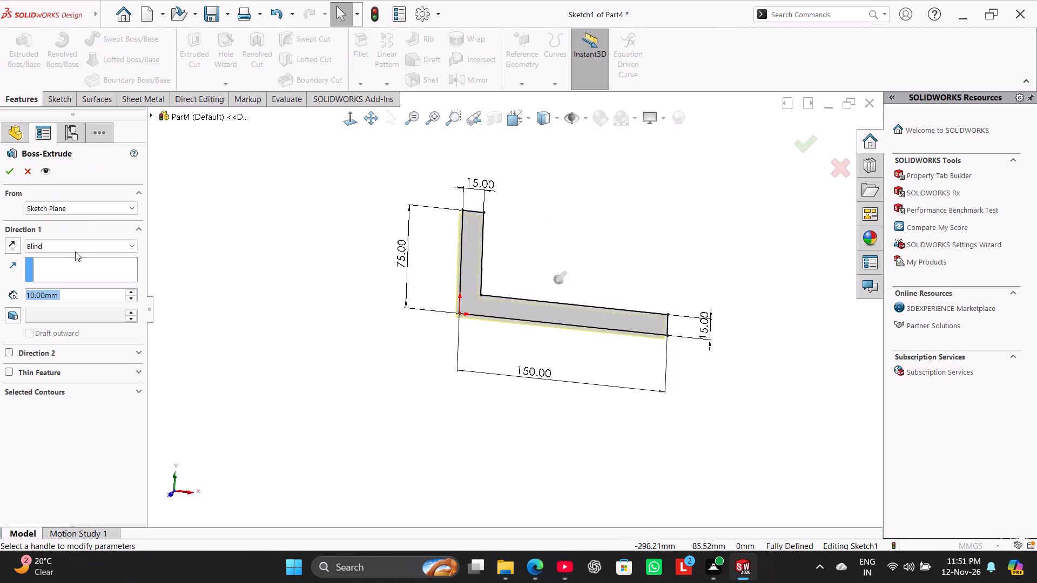
click(73, 243)
click(86, 300)
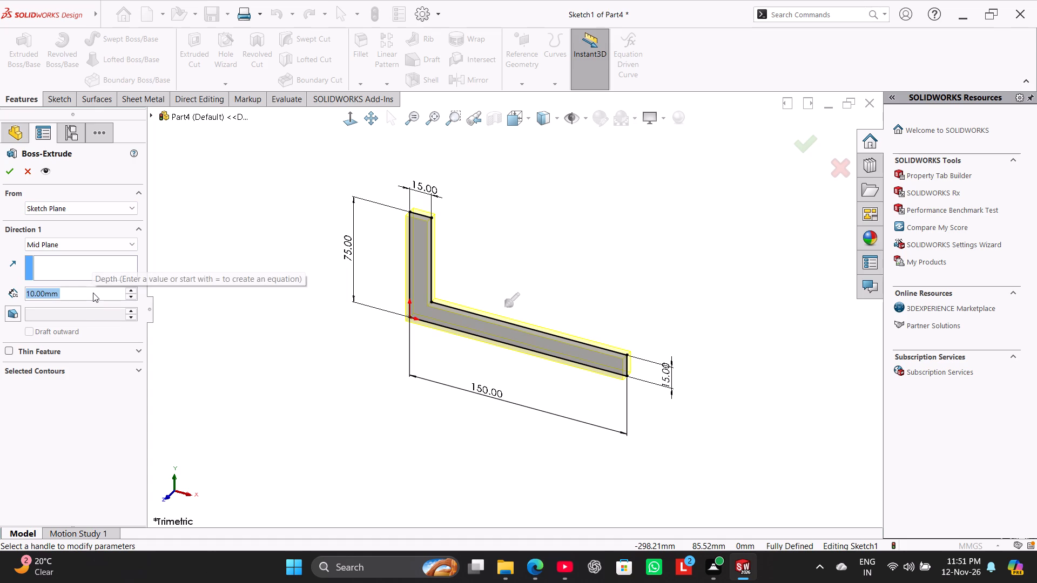
text(80)
key(Return)
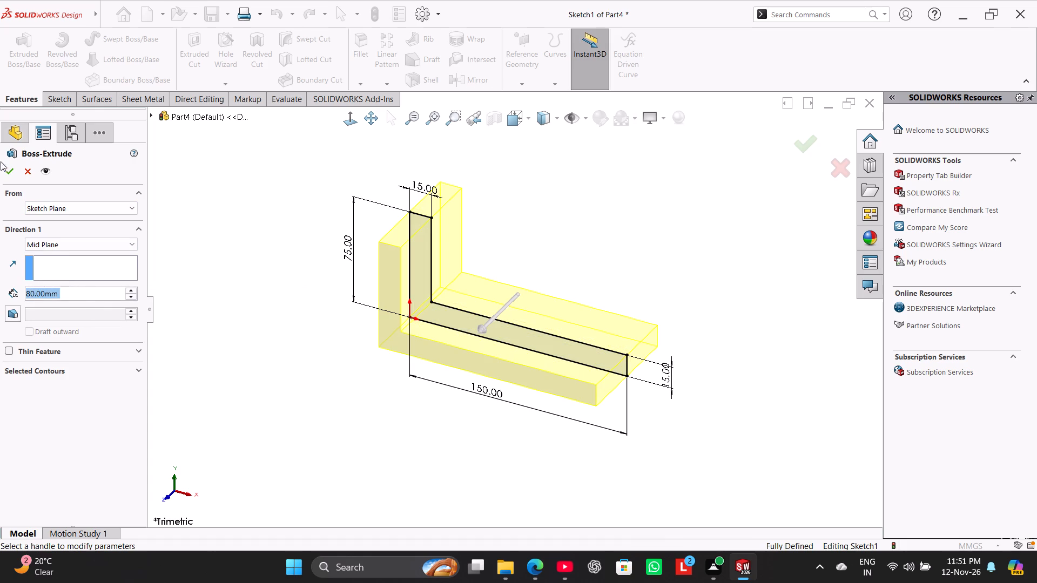
click(5, 177)
click(176, 277)
right_drag(216, 329, 352, 219)
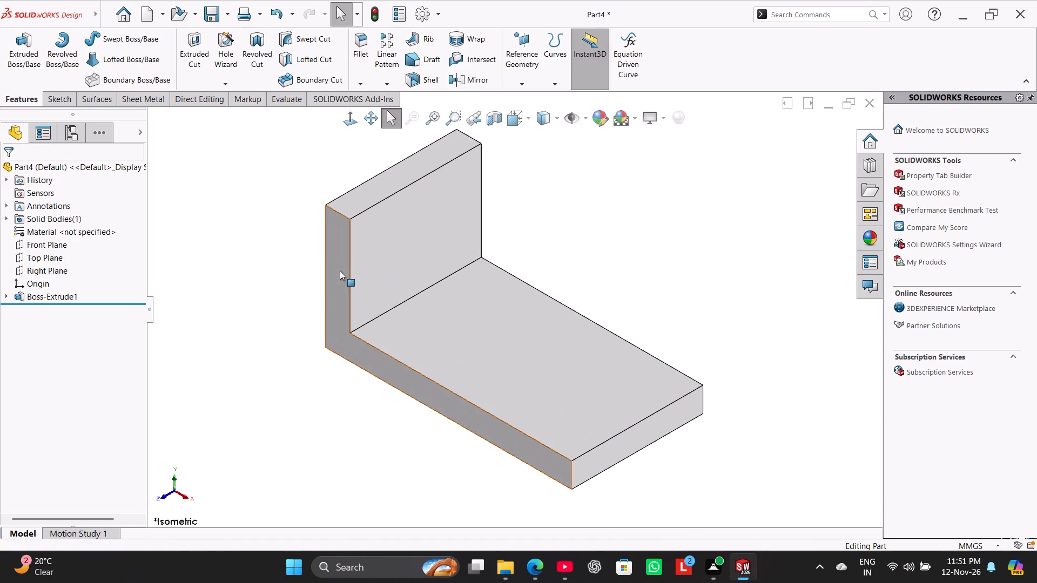
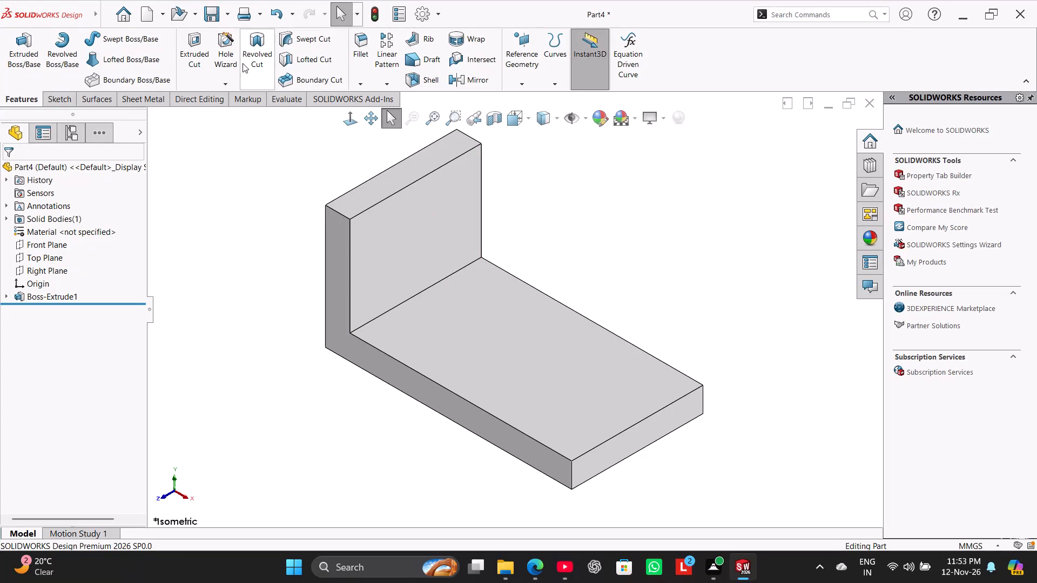
Define a legacy counterbored hole with a 12 mm diameter, 25 mm counterbore diameter and 5 mm counterbore depth.
click(235, 44)
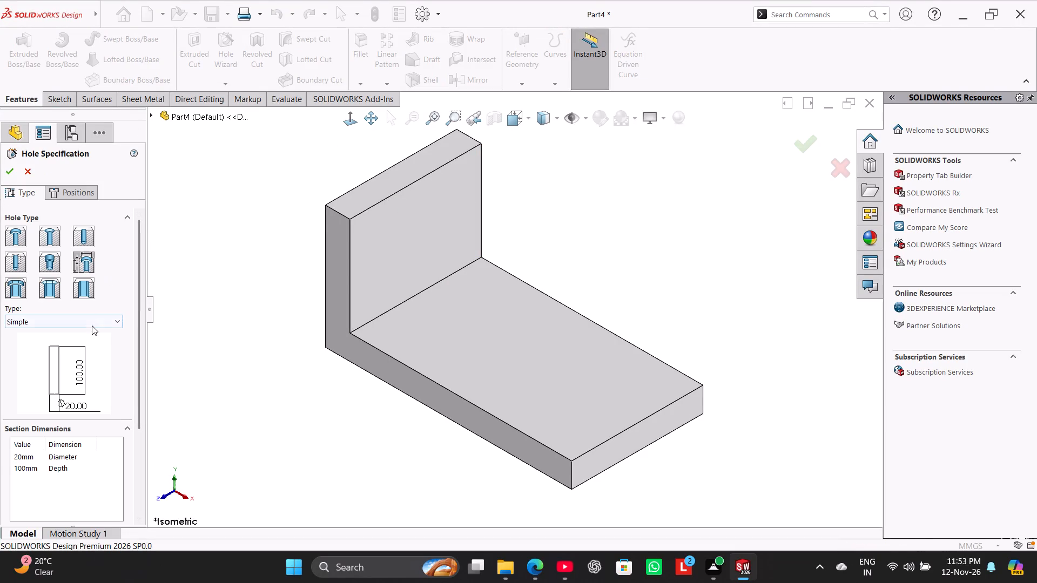
click(92, 326)
click(90, 396)
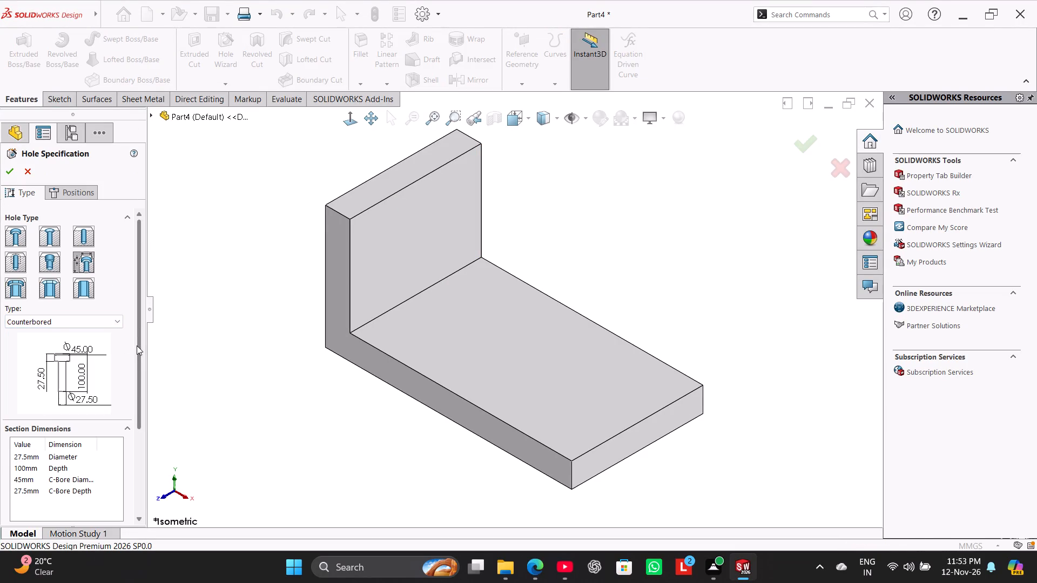
drag(137, 345, 129, 392)
double_click(38, 384)
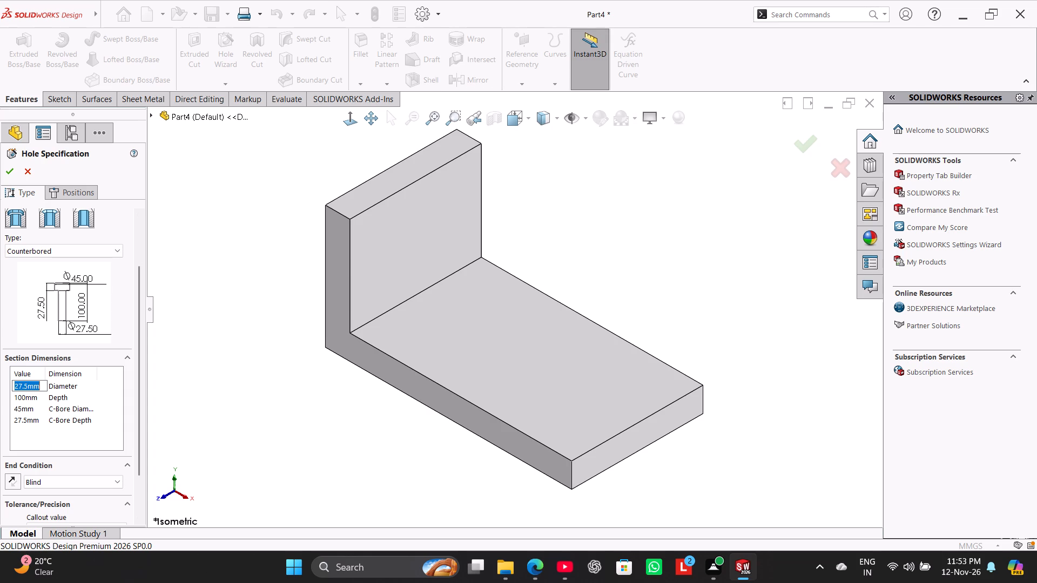
text(12)
key(Return)
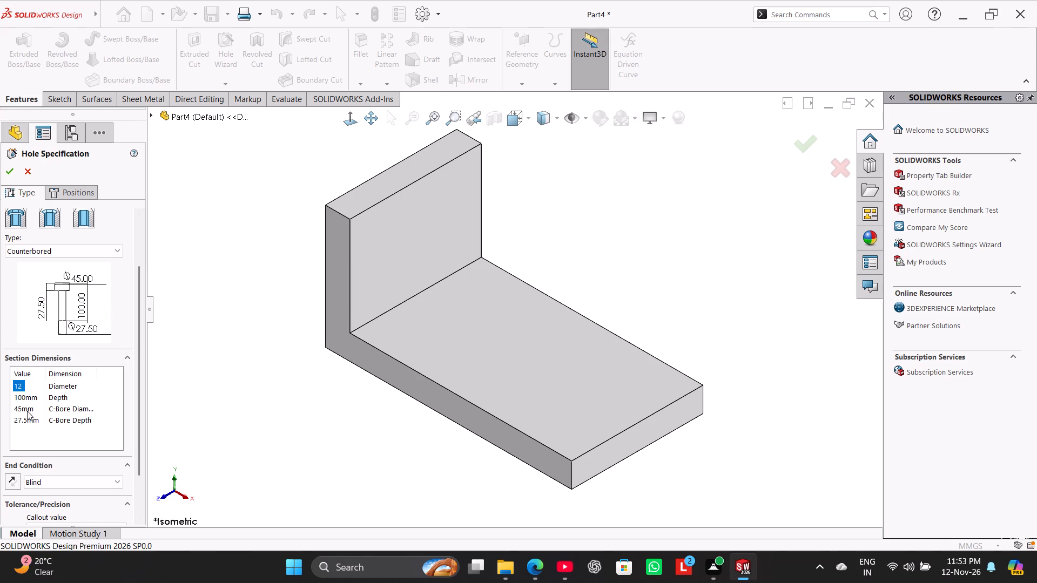
double_click(25, 411)
text(25)
key(Return)
double_click(12, 418)
key(5)
key(Return)
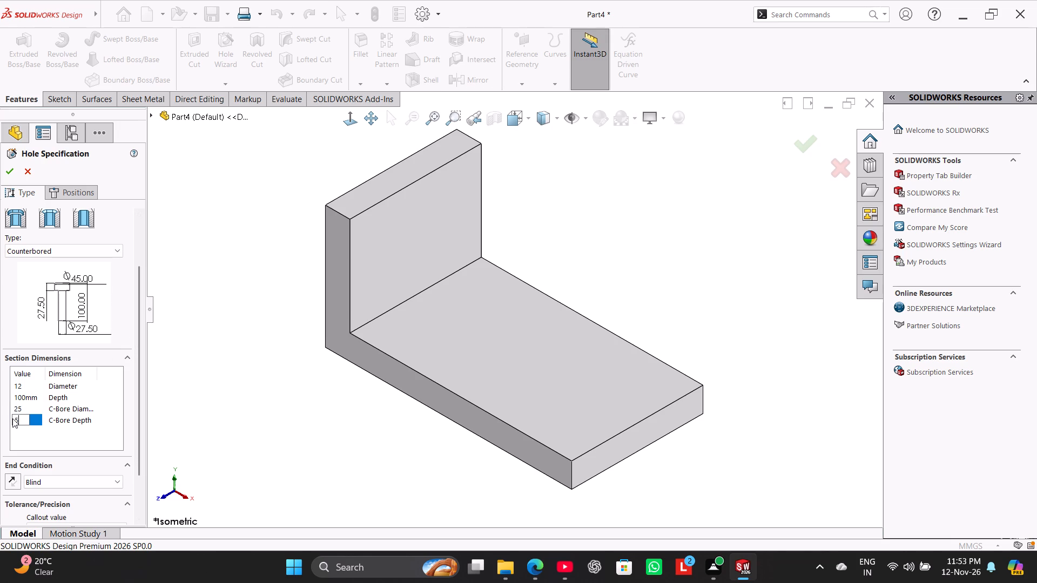
Place the hole on the horizontal leg's upper face, aligned with the origin and the midpoint of the front long edge.
click(76, 199)
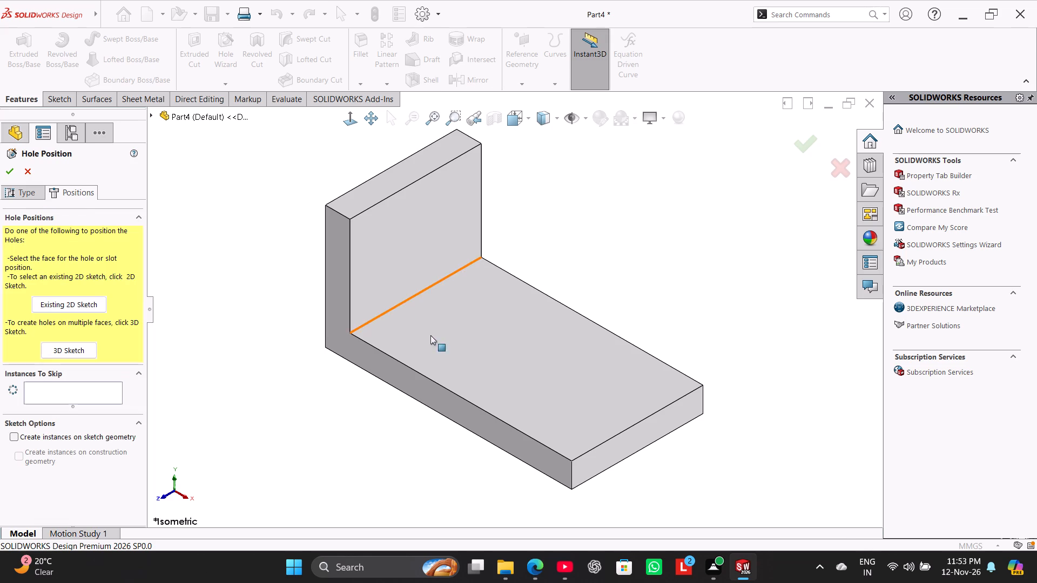
click(444, 343)
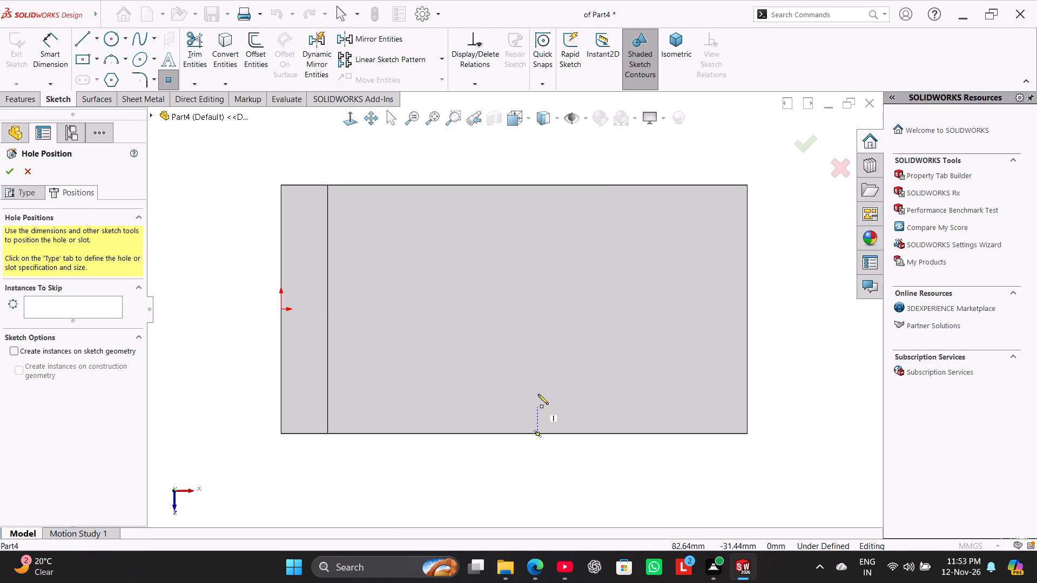
click(538, 309)
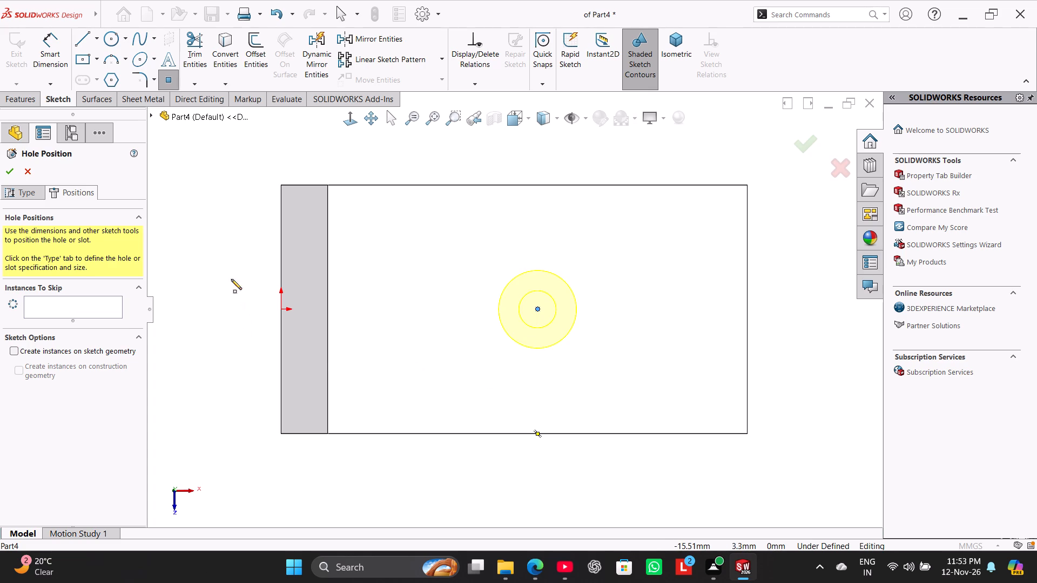
Draw centerlines to the hole's centre from the origin and from the front long edge's midpoint, and finish the counterbored hole.
click(98, 36)
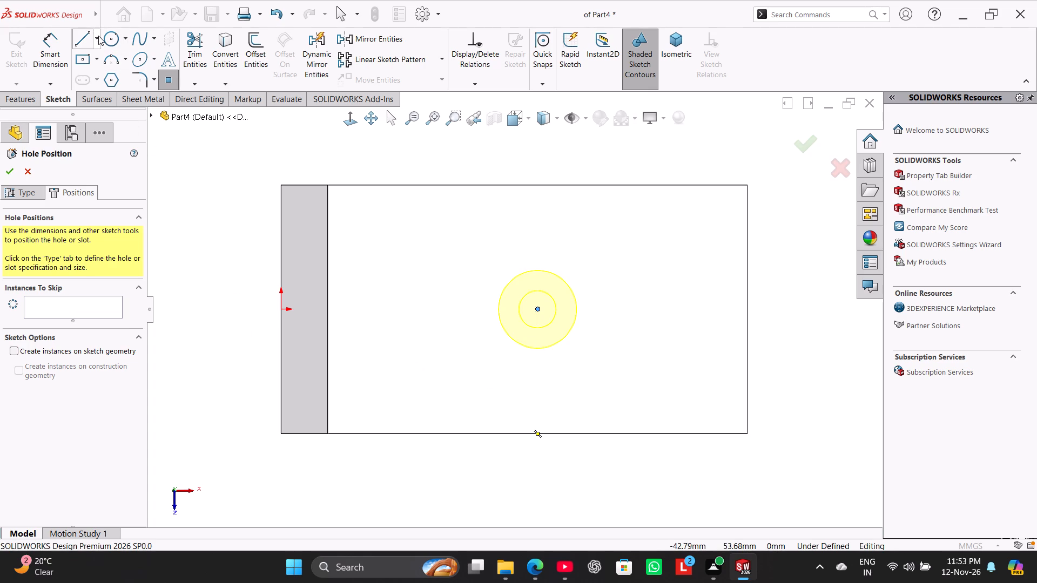
click(98, 66)
click(281, 307)
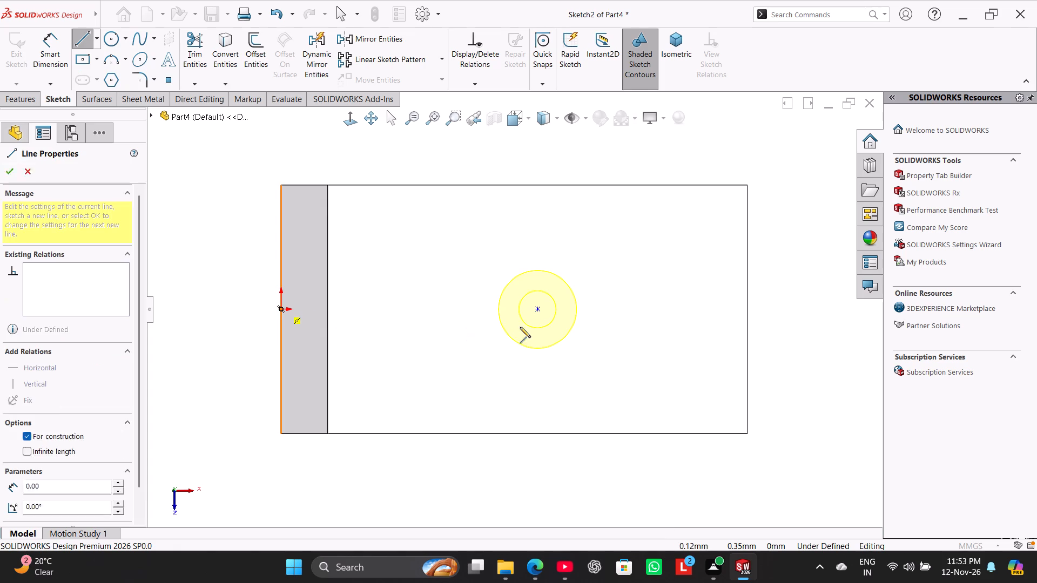
click(538, 309)
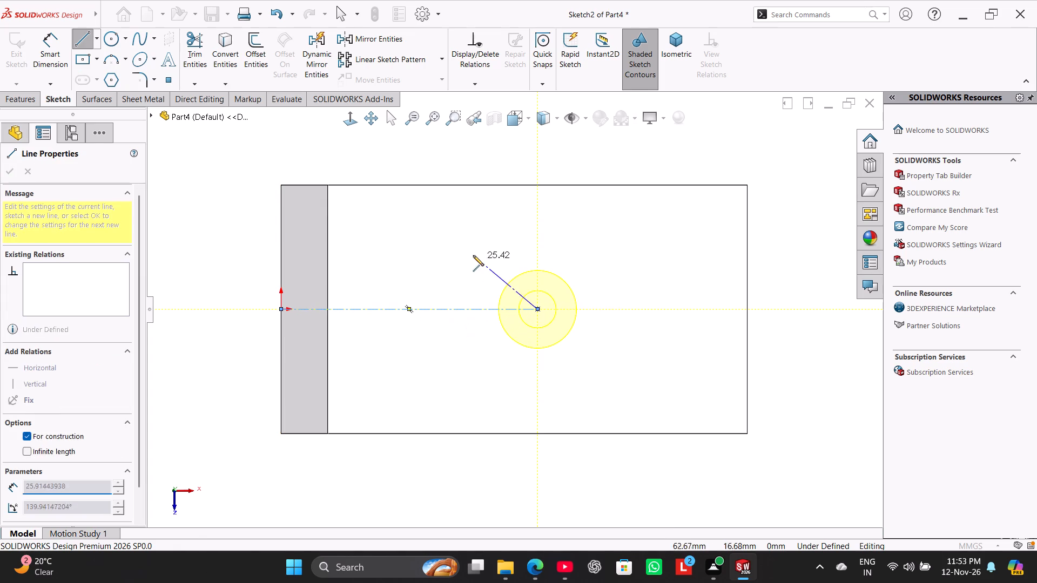
right_click(473, 255)
click(486, 260)
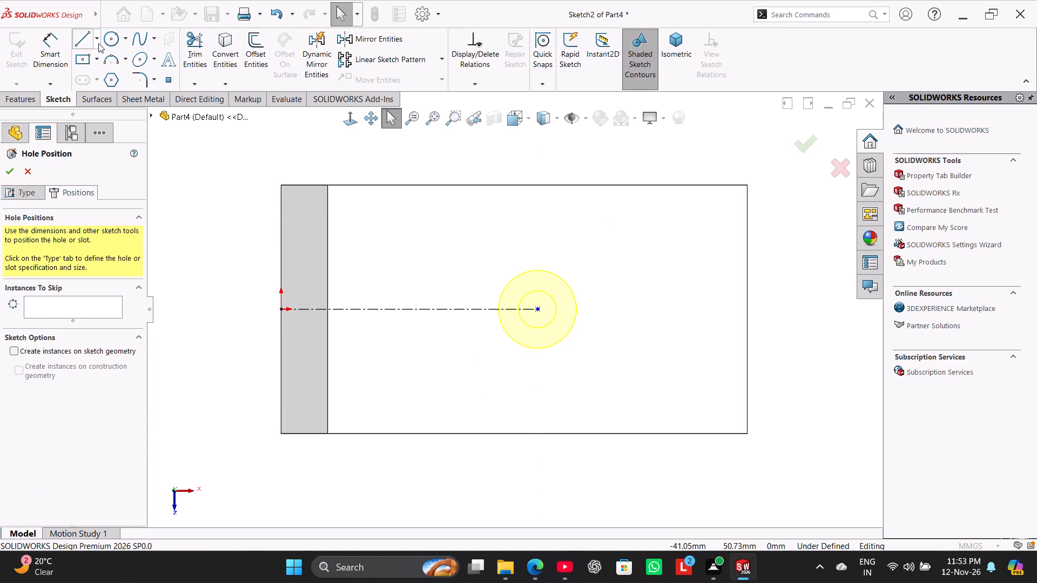
click(98, 43)
click(106, 70)
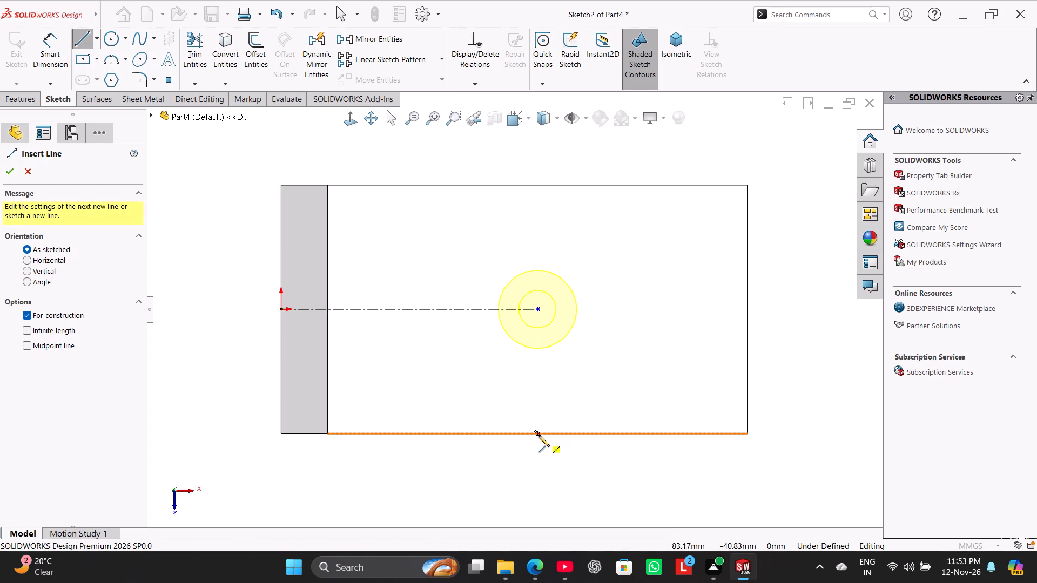
click(536, 435)
click(538, 311)
right_click(486, 274)
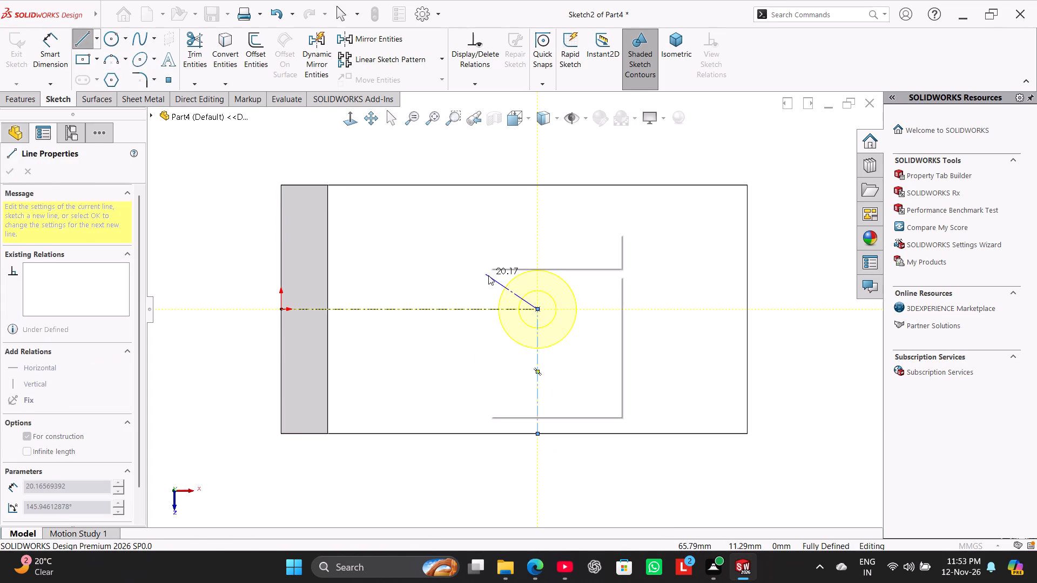
click(494, 281)
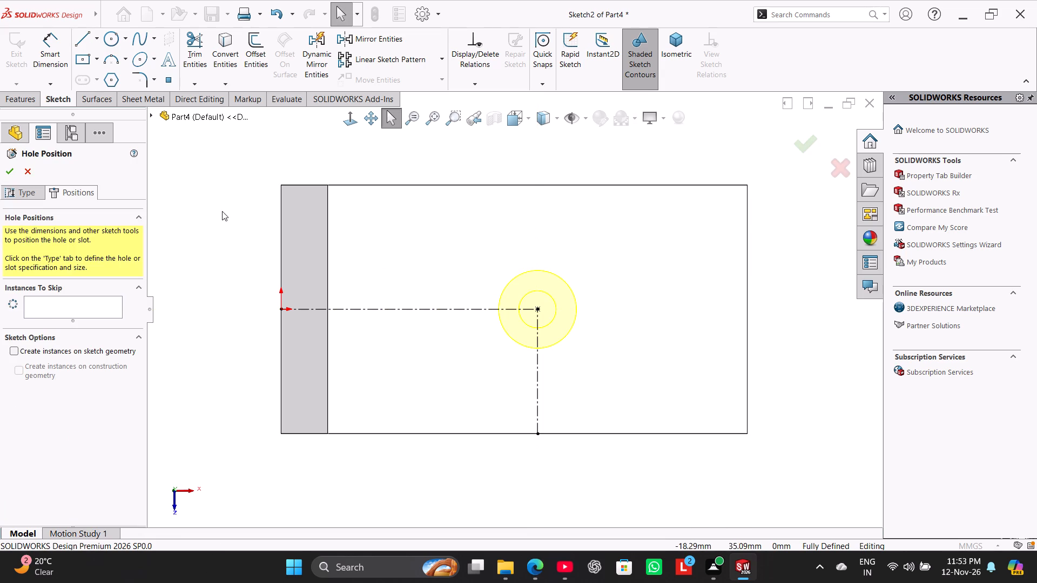
click(222, 211)
click(13, 174)
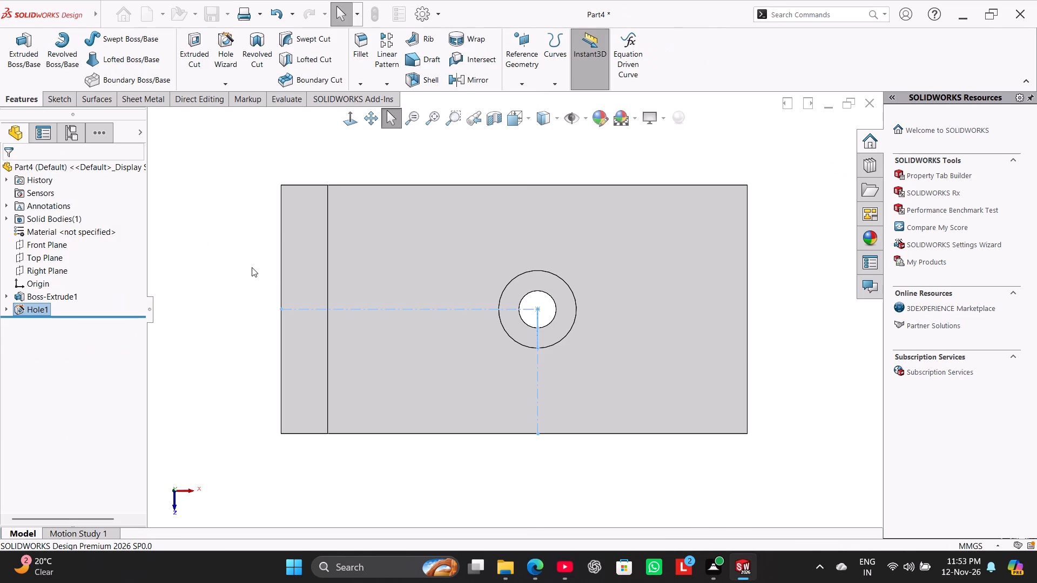
Start a new sketch on the upper face of the horizontal leg.
click(252, 267)
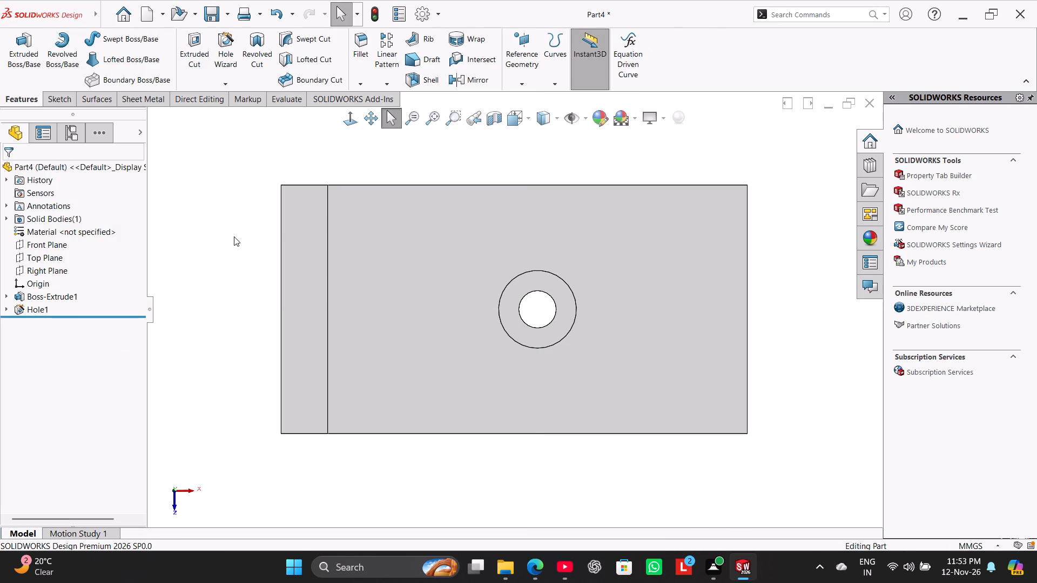
right_drag(231, 286, 312, 160)
click(274, 336)
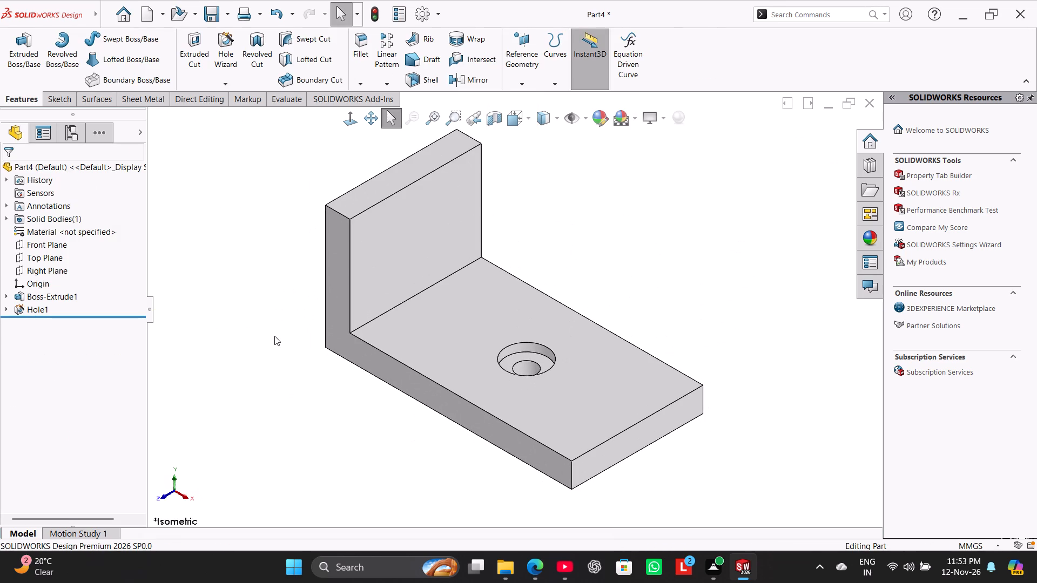
right_click(511, 316)
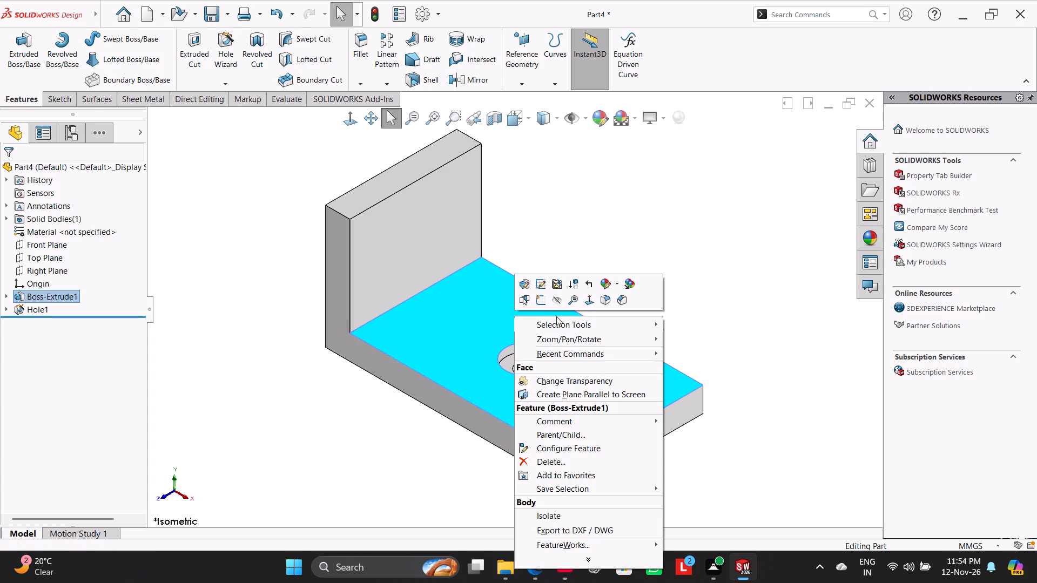
click(541, 299)
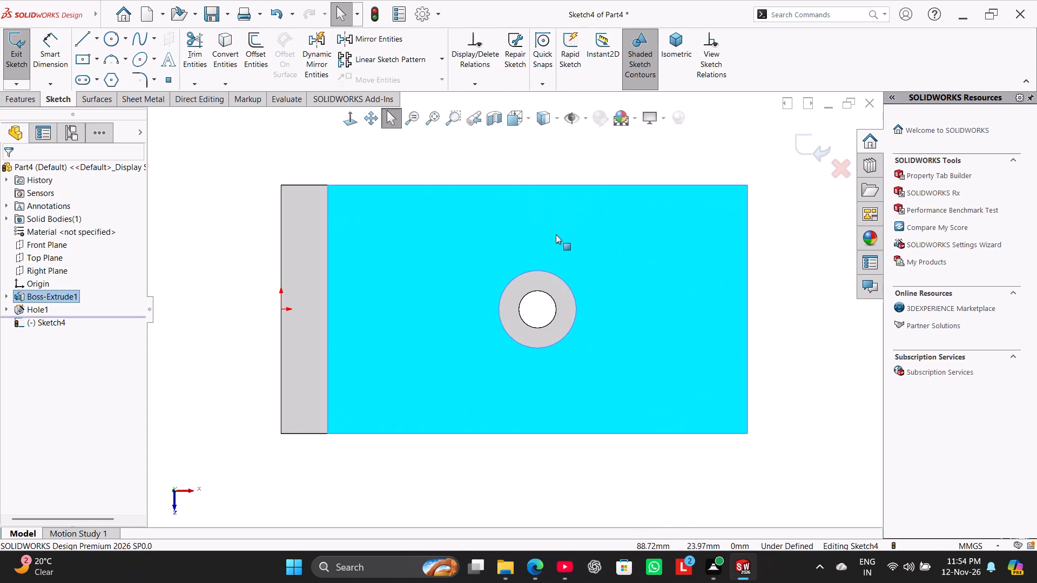
click(522, 161)
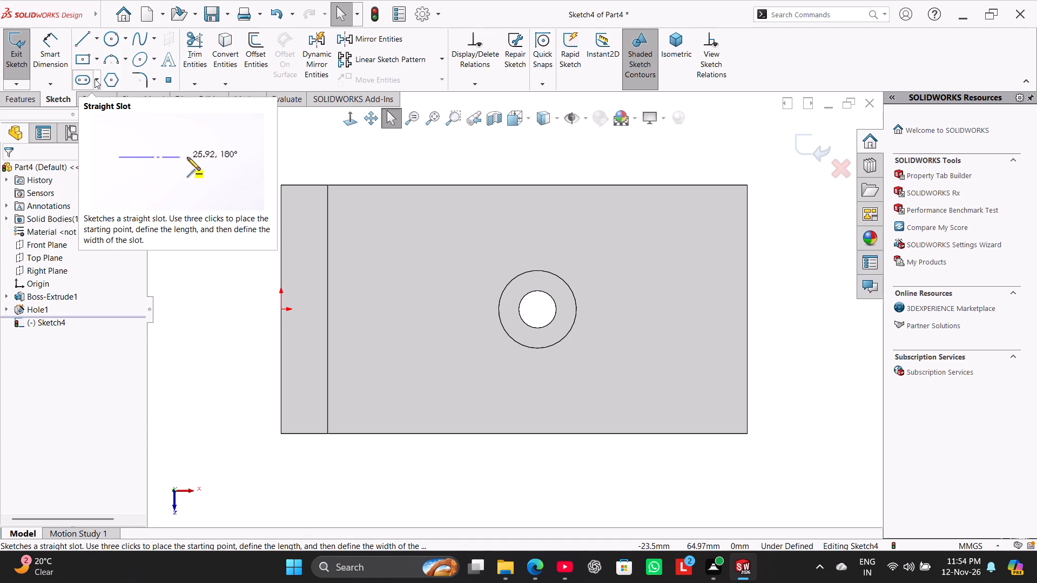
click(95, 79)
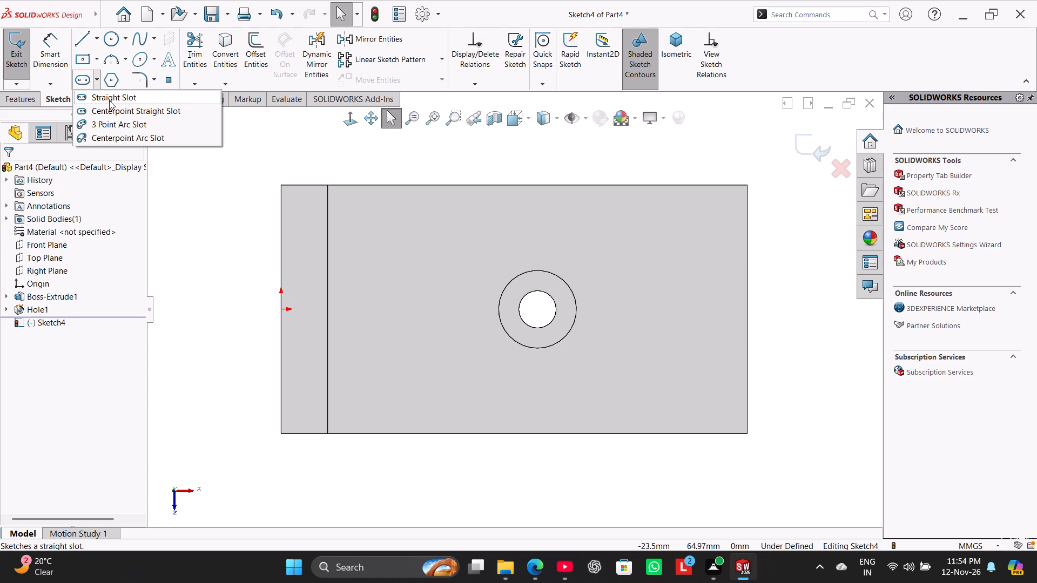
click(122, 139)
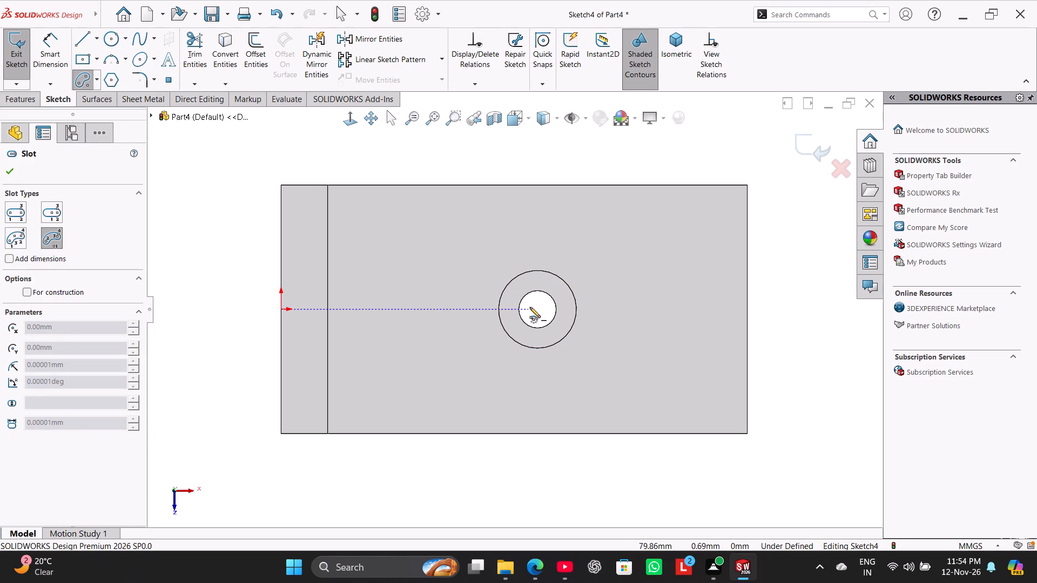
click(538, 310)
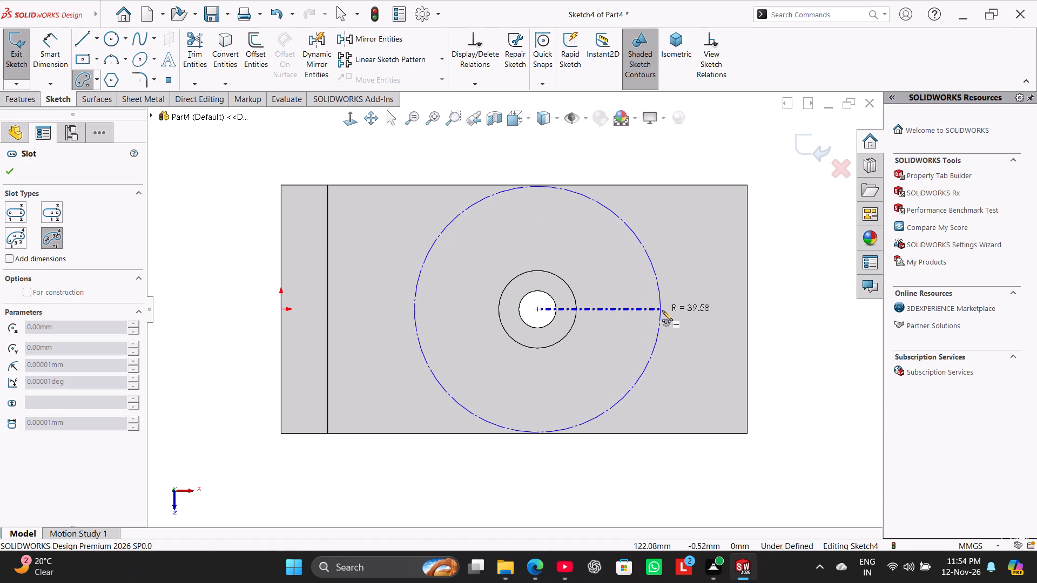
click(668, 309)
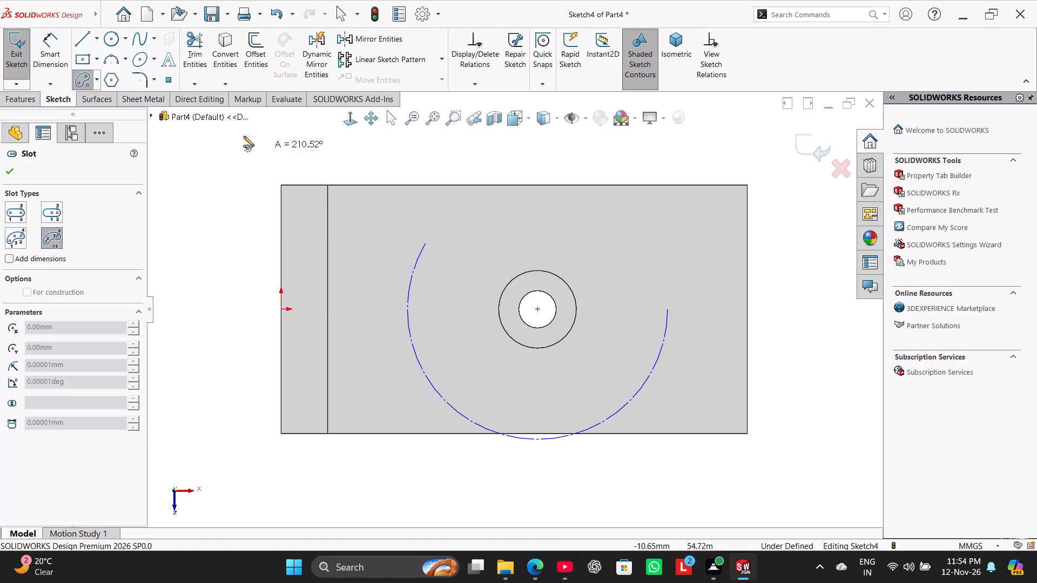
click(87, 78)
Sketch a Centerpoint Arc Slot around the hole's centre, about 43 mm radius, 52° and 22 mm wide, toward the leg's free end.
click(82, 77)
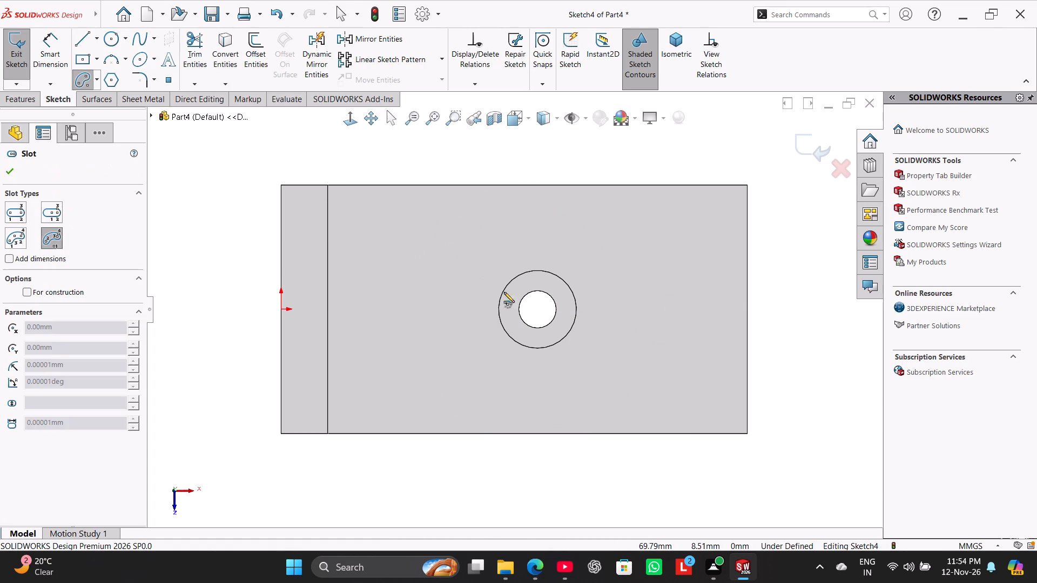
click(537, 309)
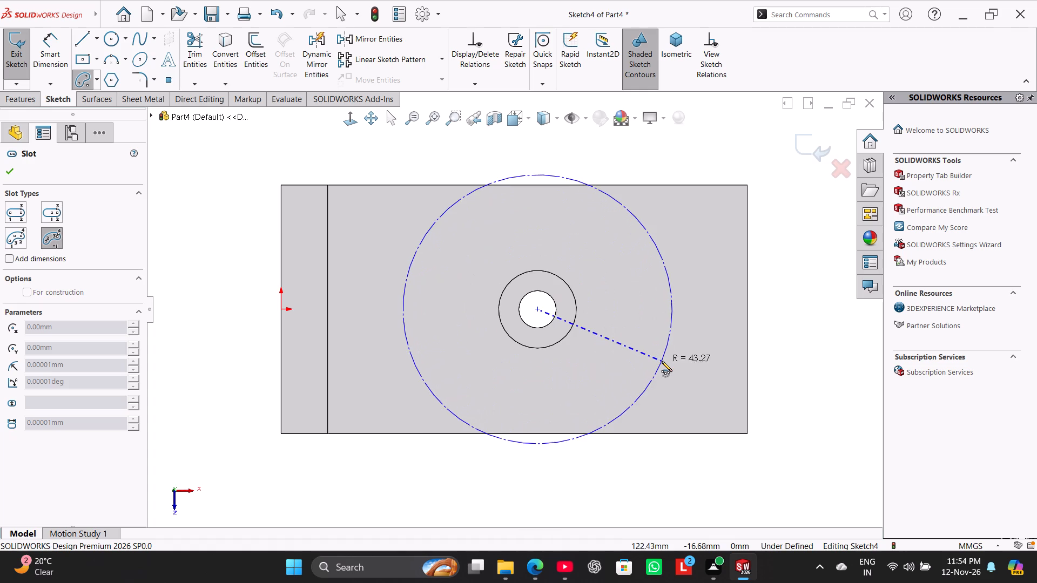
click(662, 361)
click(658, 242)
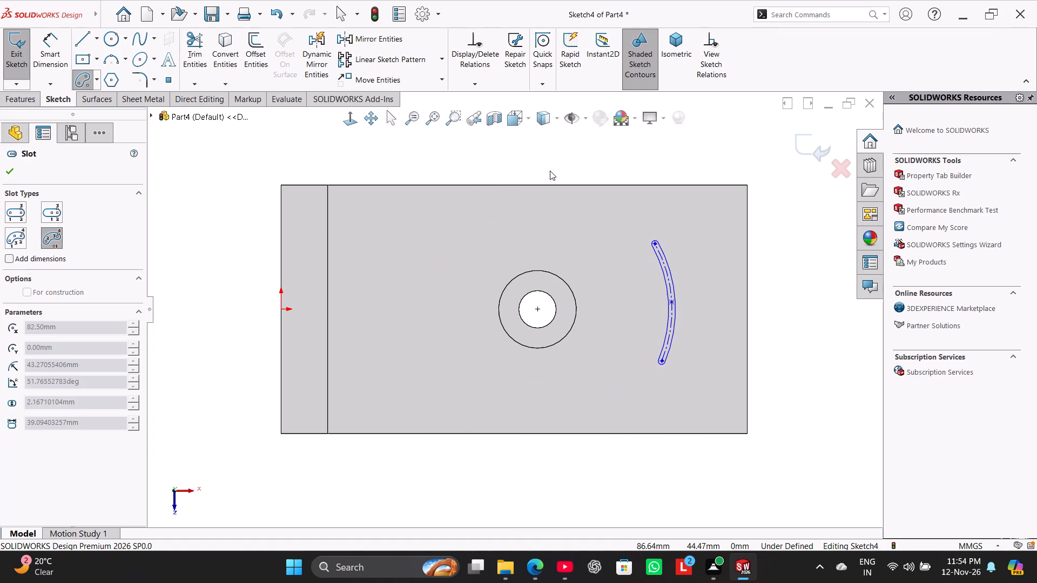
click(585, 221)
right_click(546, 151)
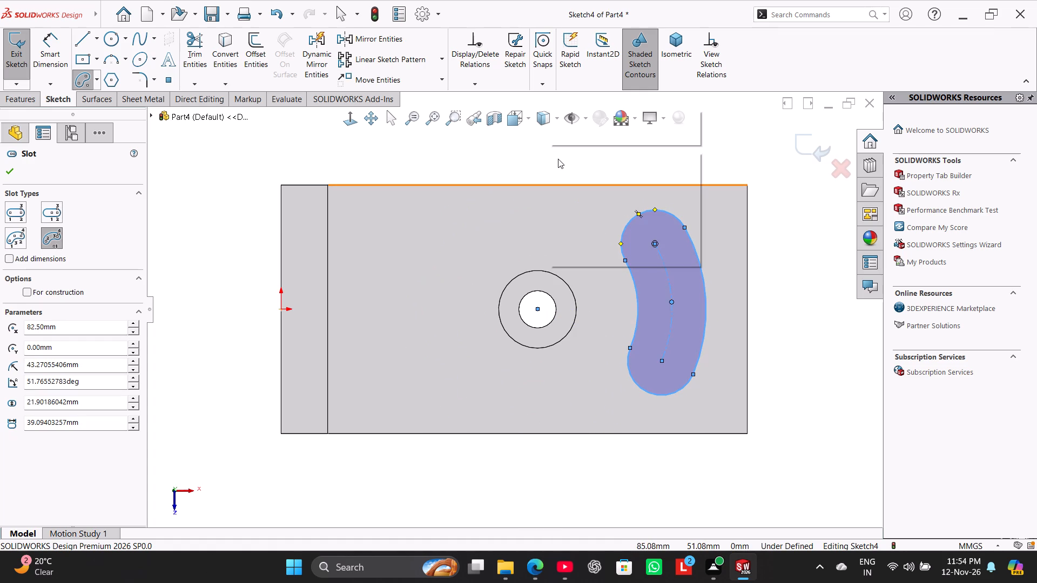
click(558, 159)
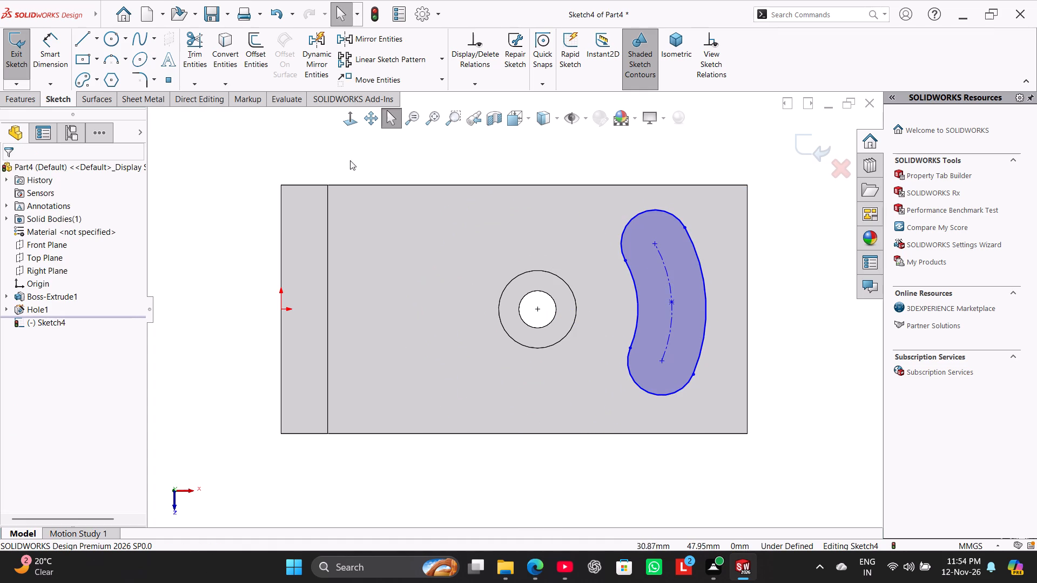
Dimension the radius of the slot's centre arc and set it to 50 mm.
click(96, 43)
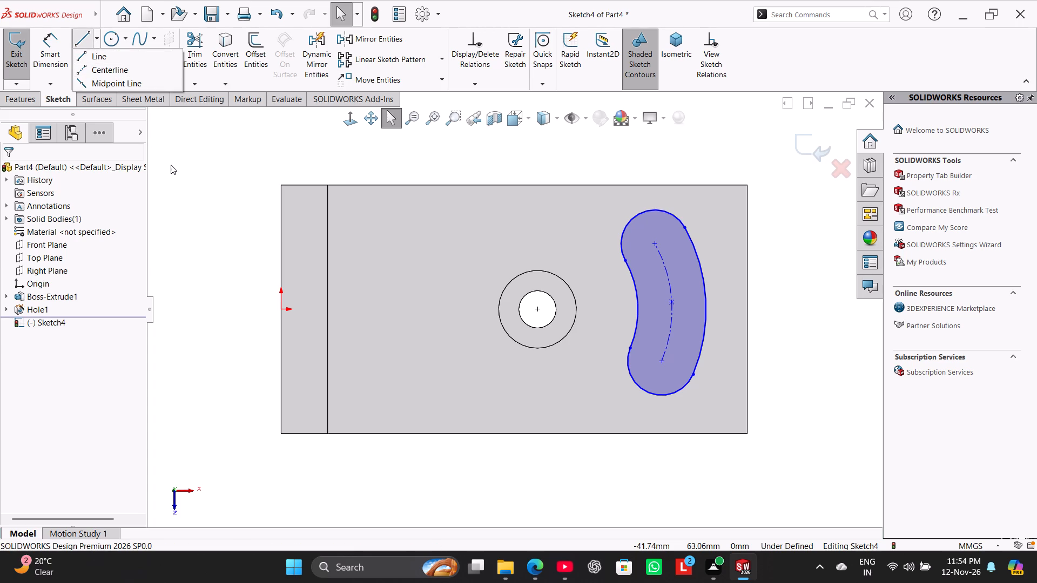
key(1)
click(61, 51)
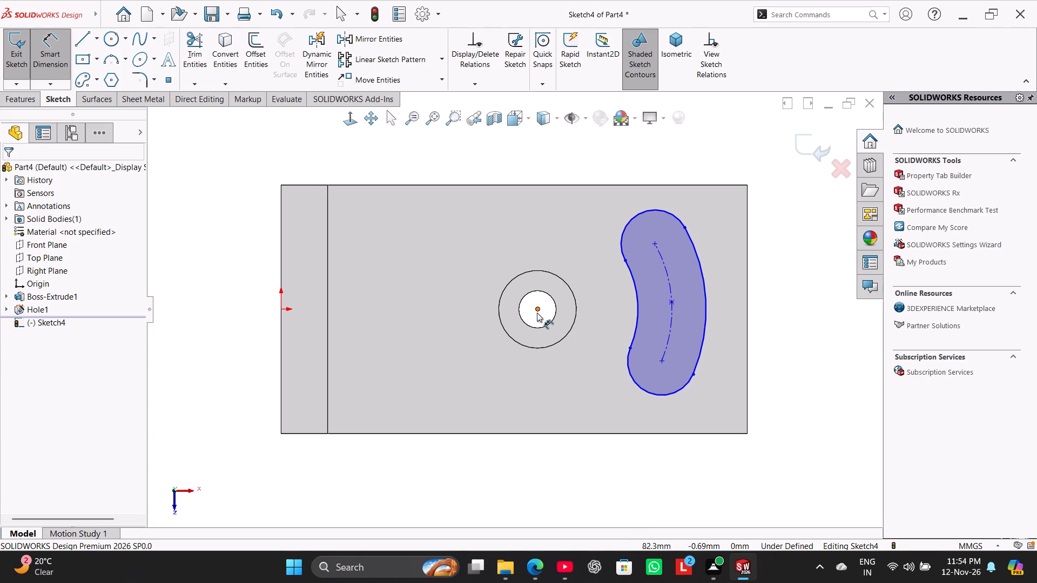
click(666, 279)
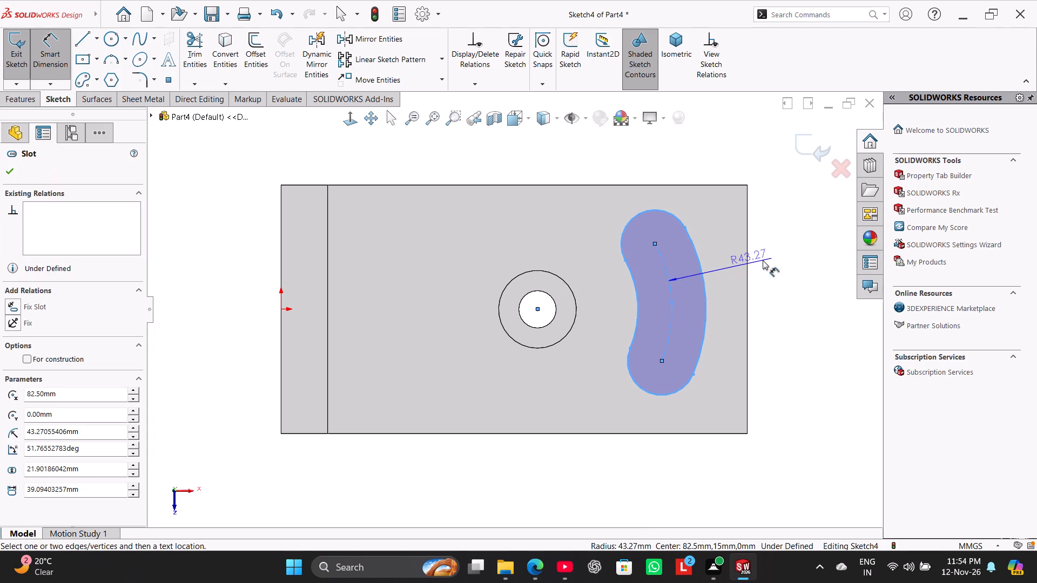
click(779, 256)
text(50)
key(Return)
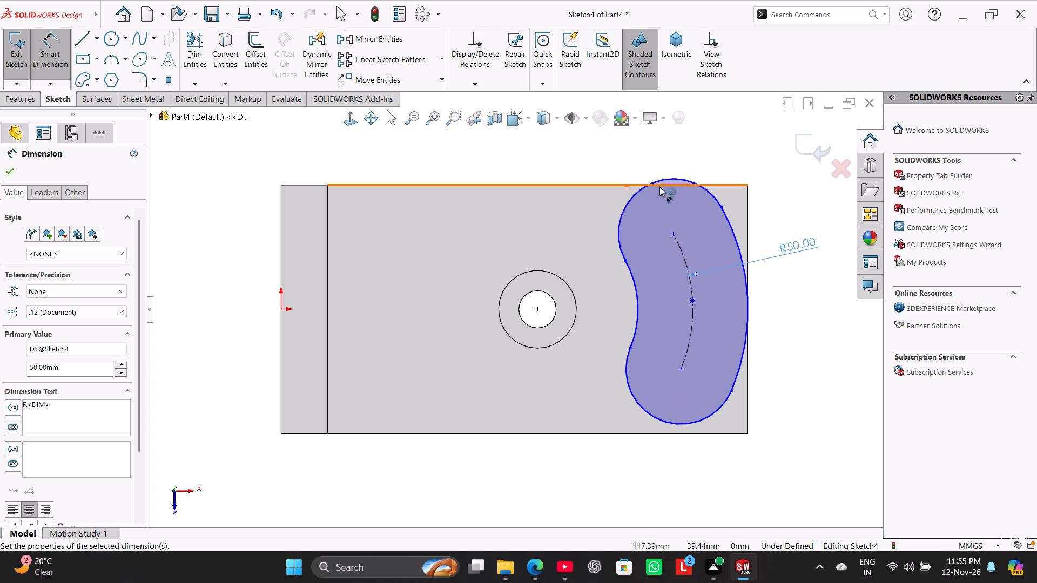
Dimension the radius of the slot's rounded end and set it to 8 mm.
click(672, 180)
click(687, 145)
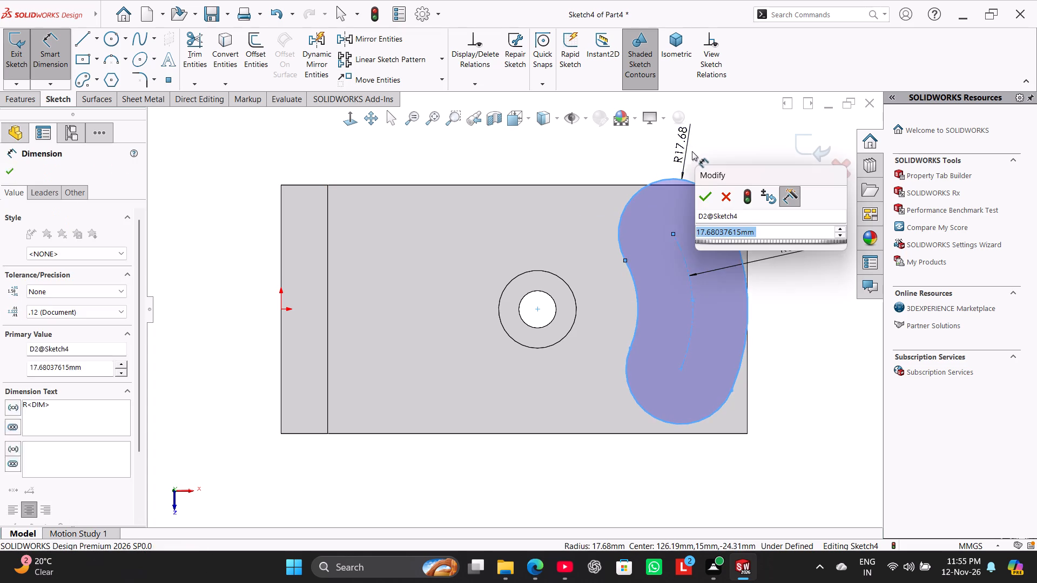
key(8)
key(Return)
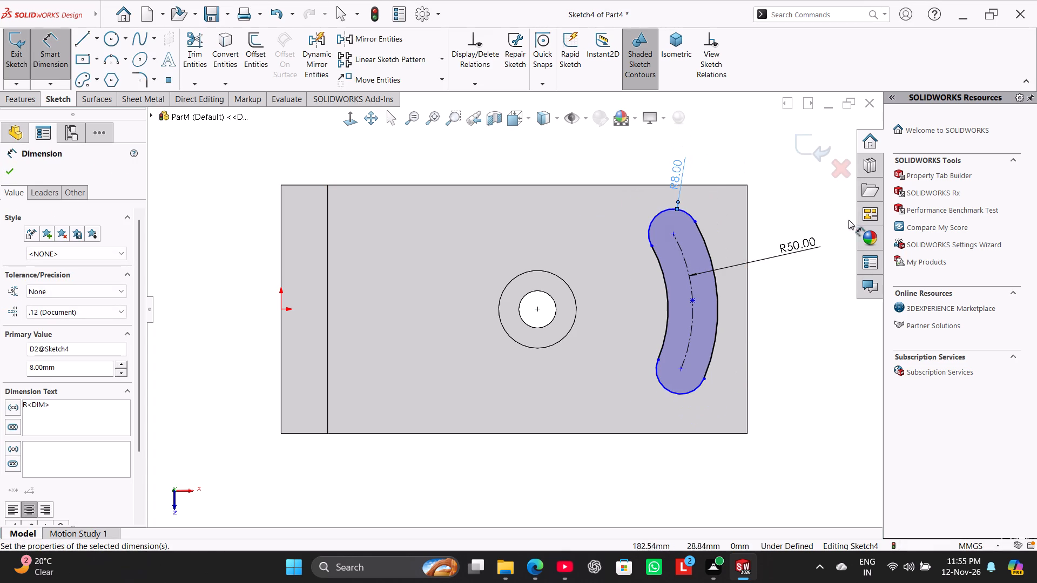
right_click(790, 189)
click(832, 223)
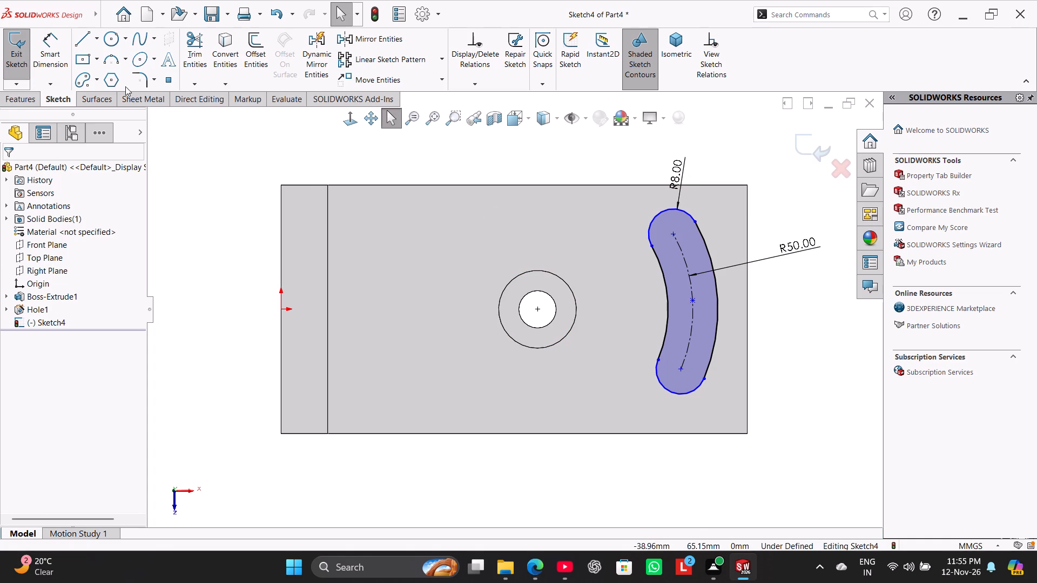
Draw a centerline from the hole's centre to the centre of the slot's upper rounded end.
click(96, 39)
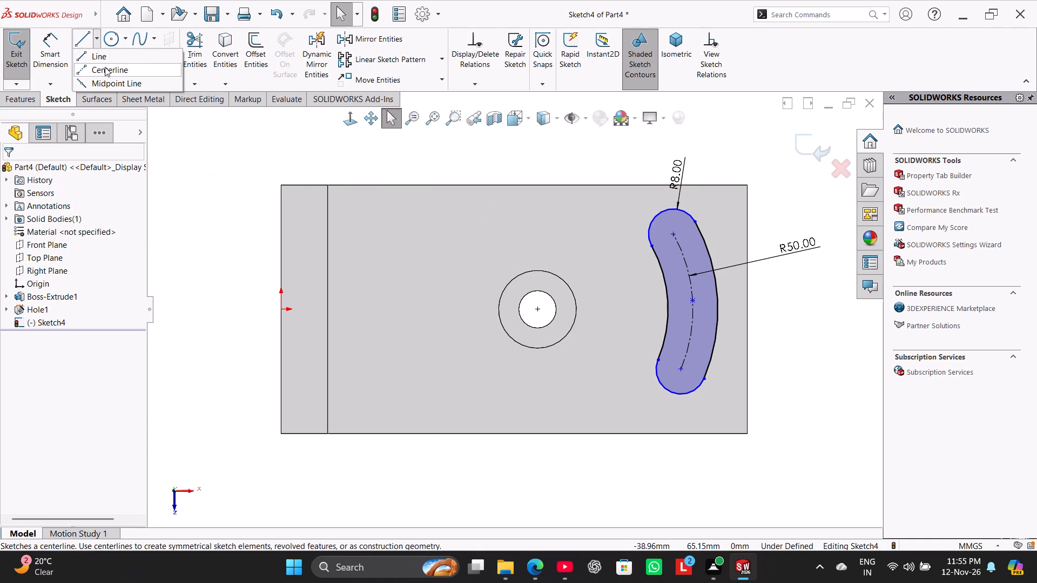
click(105, 67)
click(538, 311)
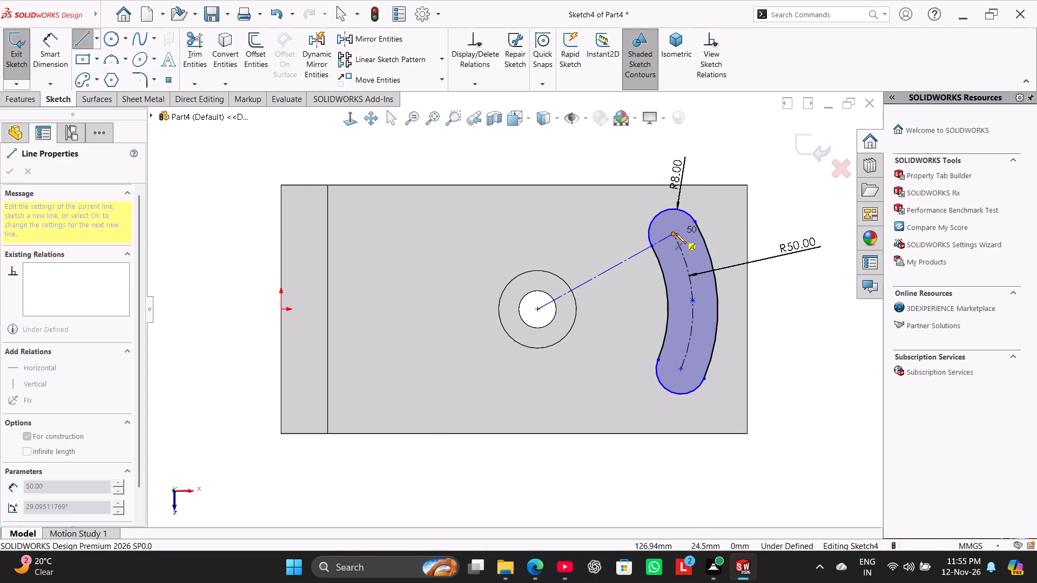
click(676, 233)
right_click(547, 171)
click(564, 175)
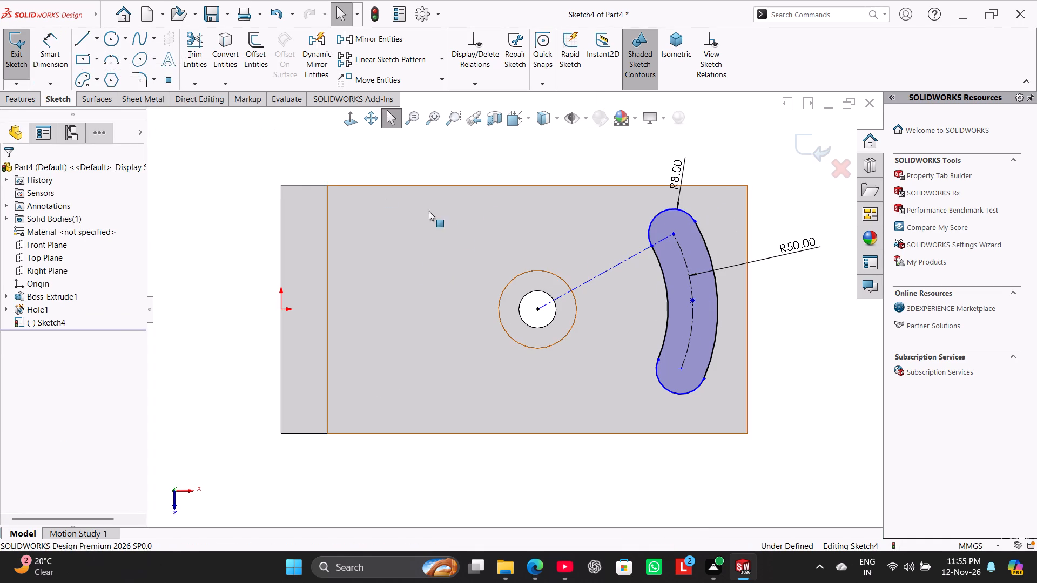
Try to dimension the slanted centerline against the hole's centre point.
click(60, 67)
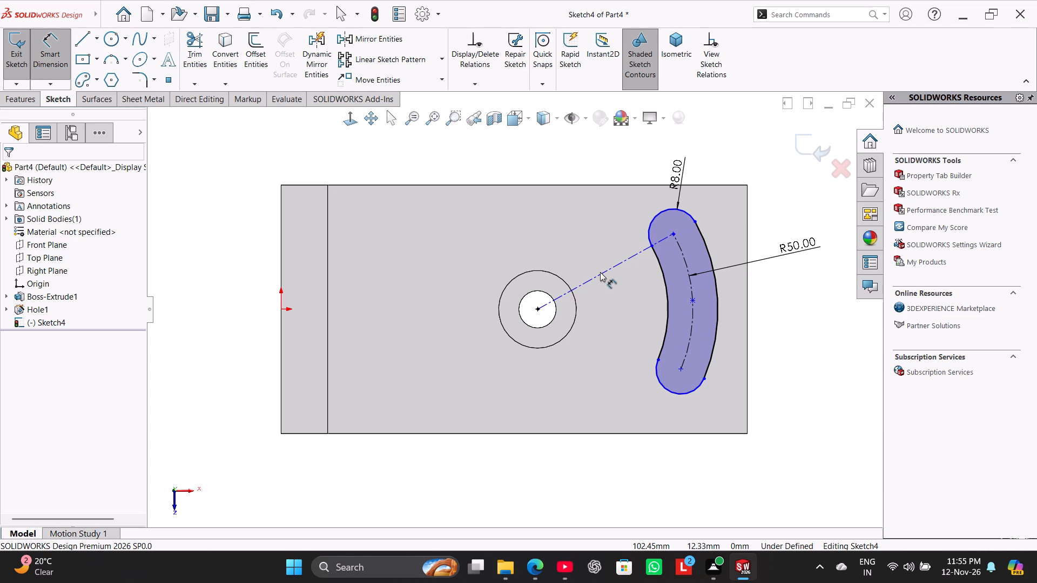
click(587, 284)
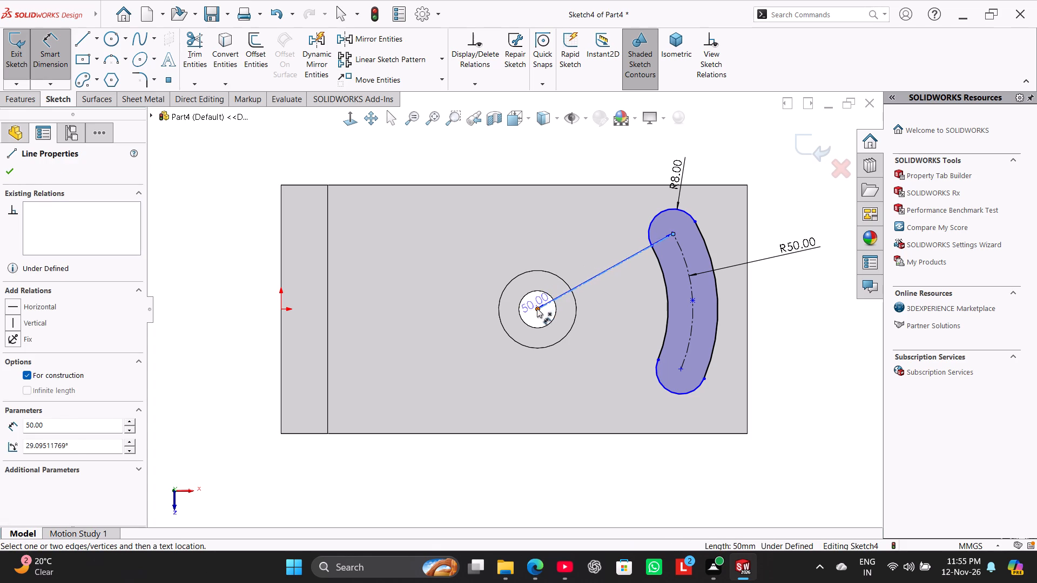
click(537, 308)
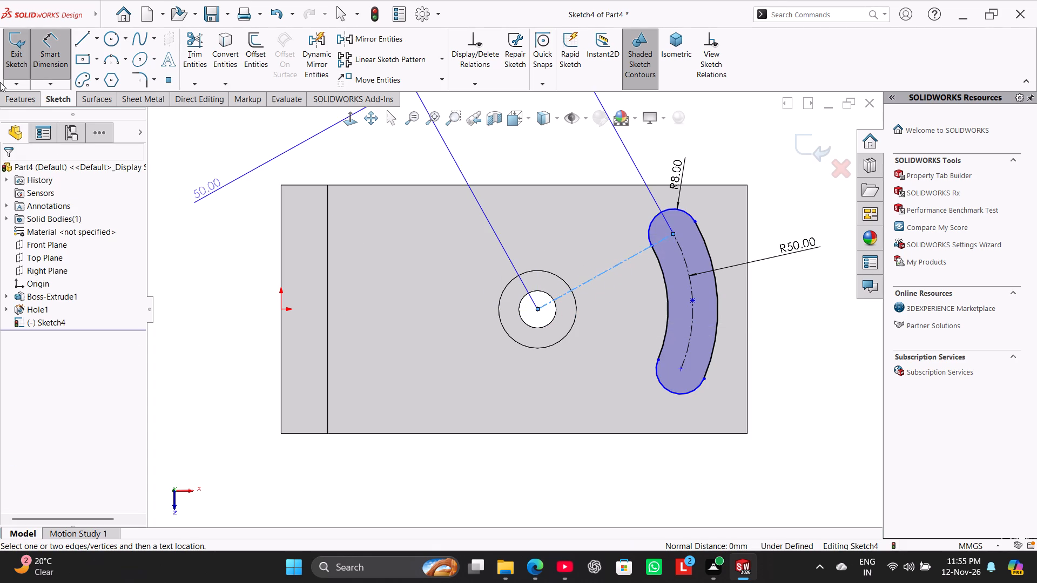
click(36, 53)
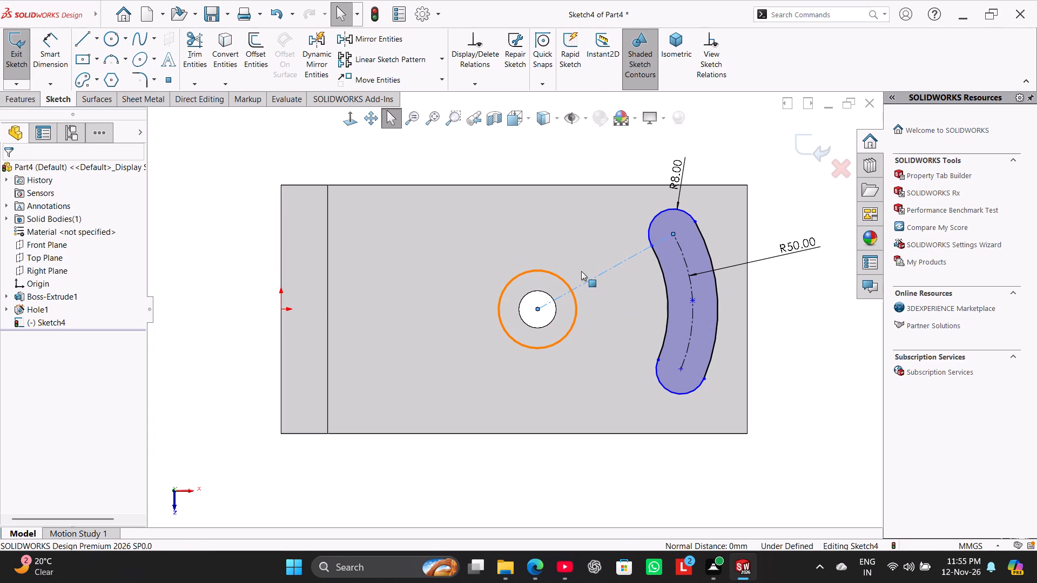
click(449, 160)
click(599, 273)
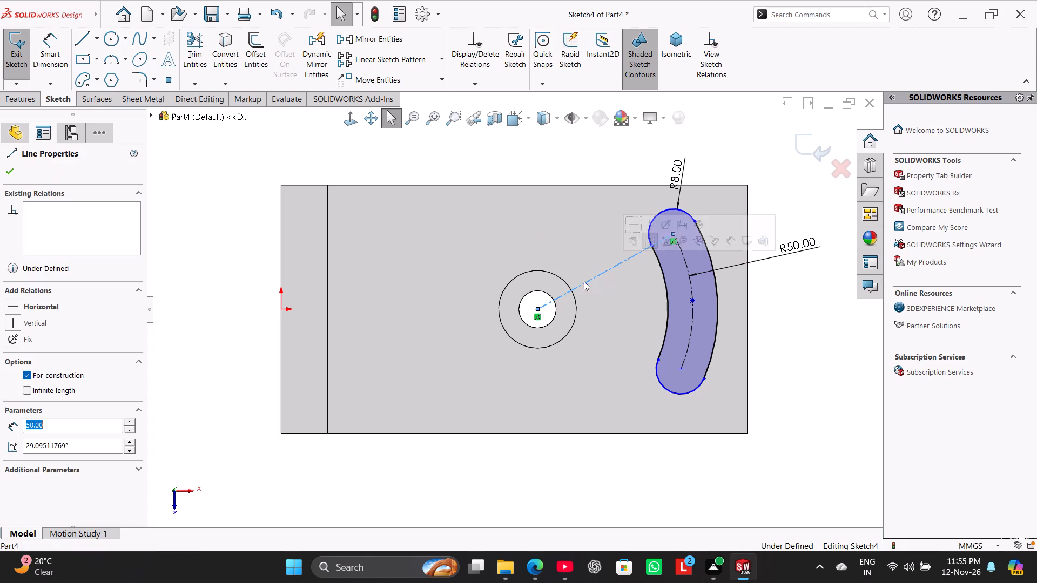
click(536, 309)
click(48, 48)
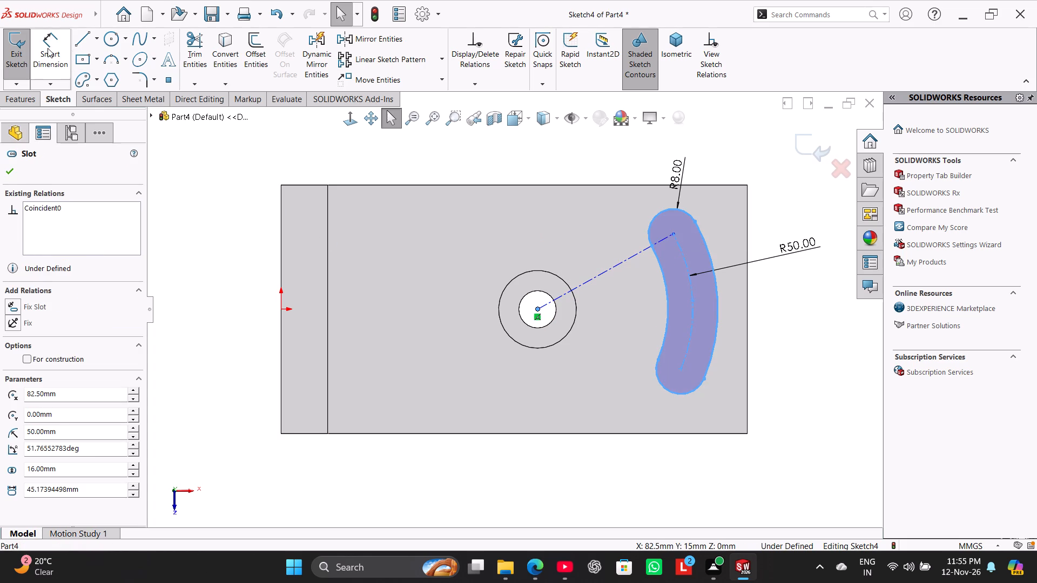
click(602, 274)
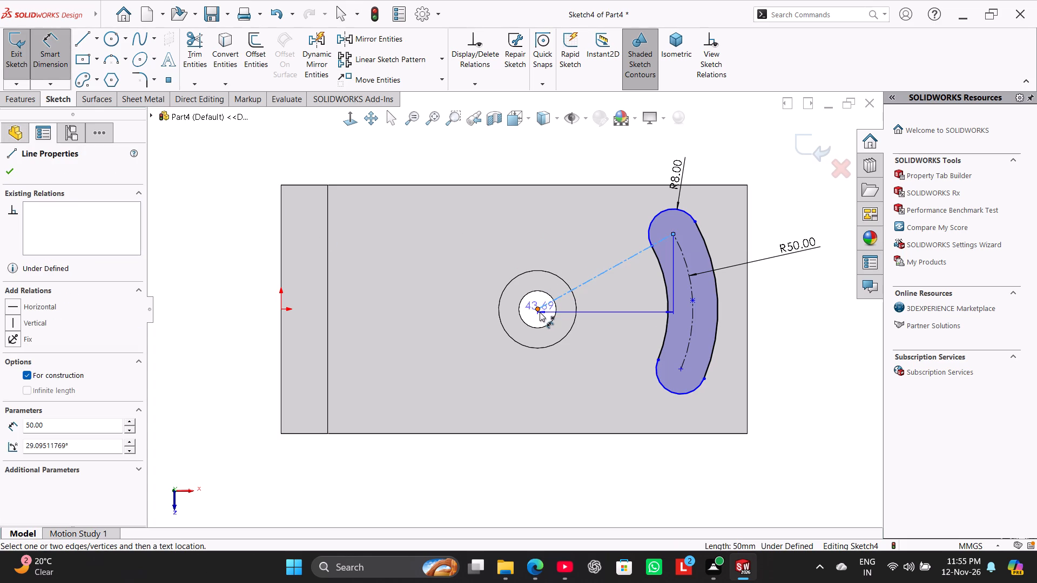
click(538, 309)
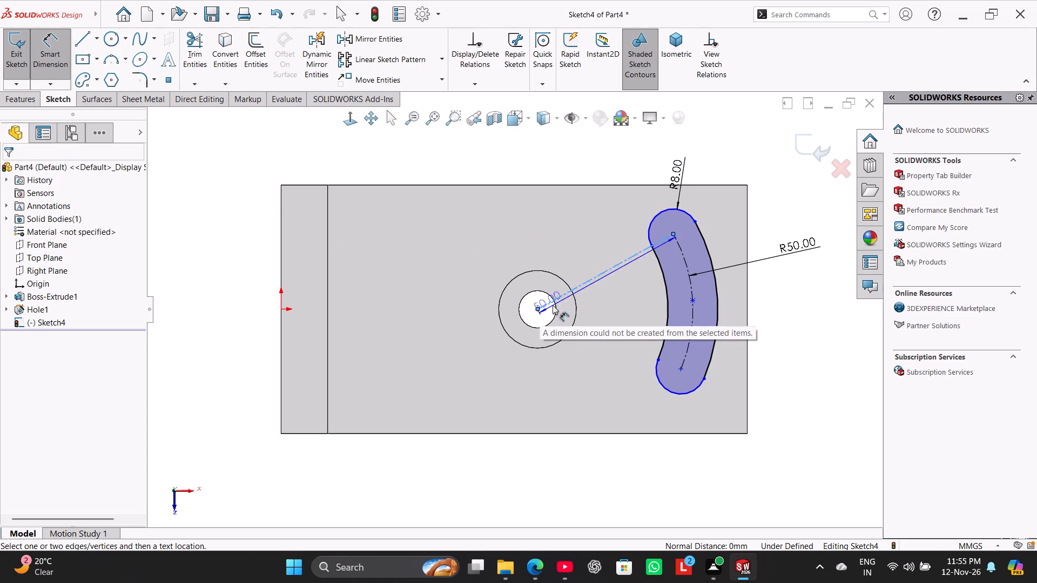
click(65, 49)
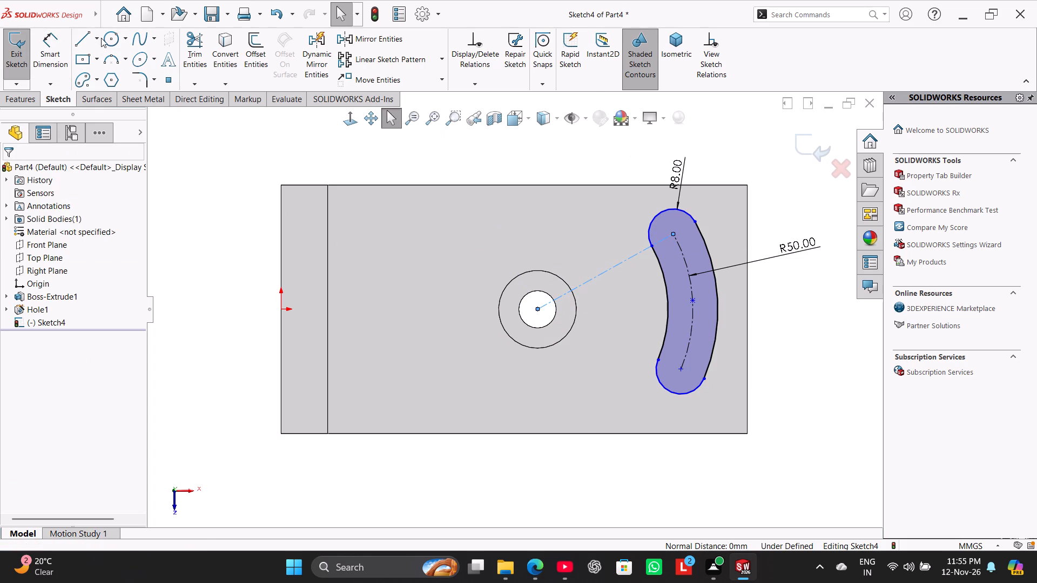
Draw a second centerline from the hole's centre to the midpoint of the slot's centre arc and make it horizontal.
click(93, 37)
click(106, 68)
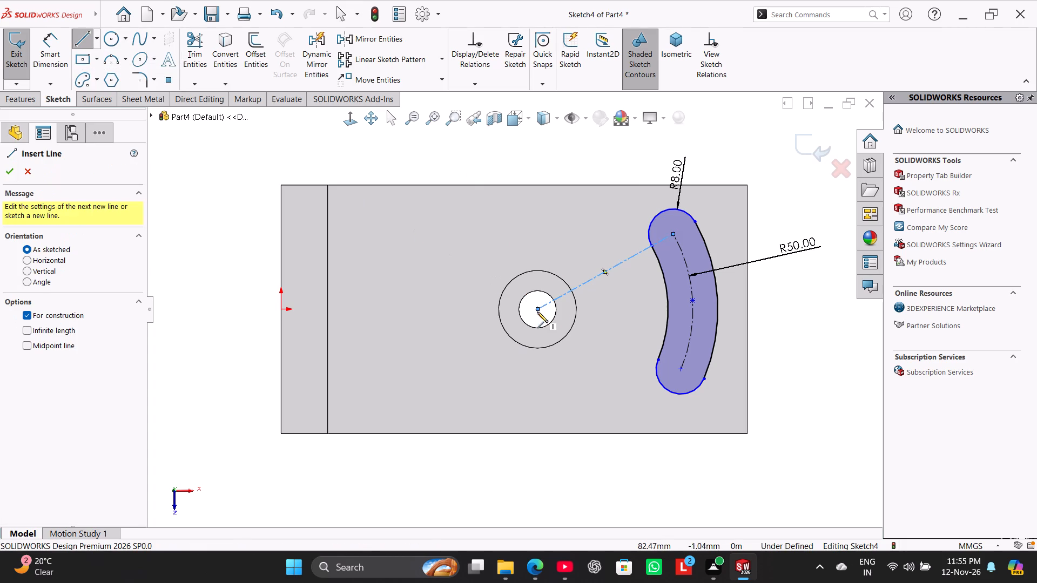
click(536, 309)
click(693, 302)
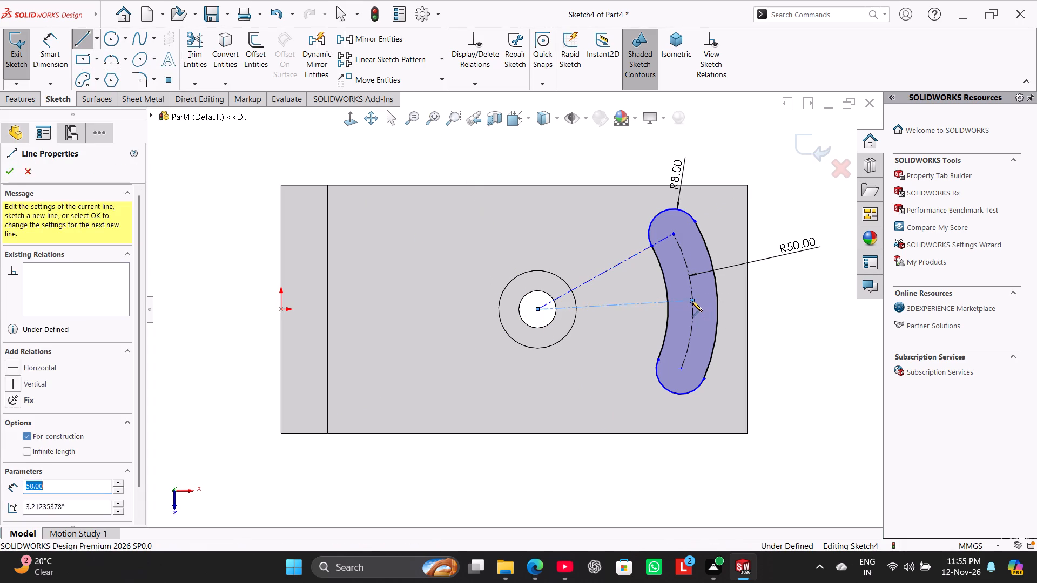
right_click(555, 172)
click(581, 177)
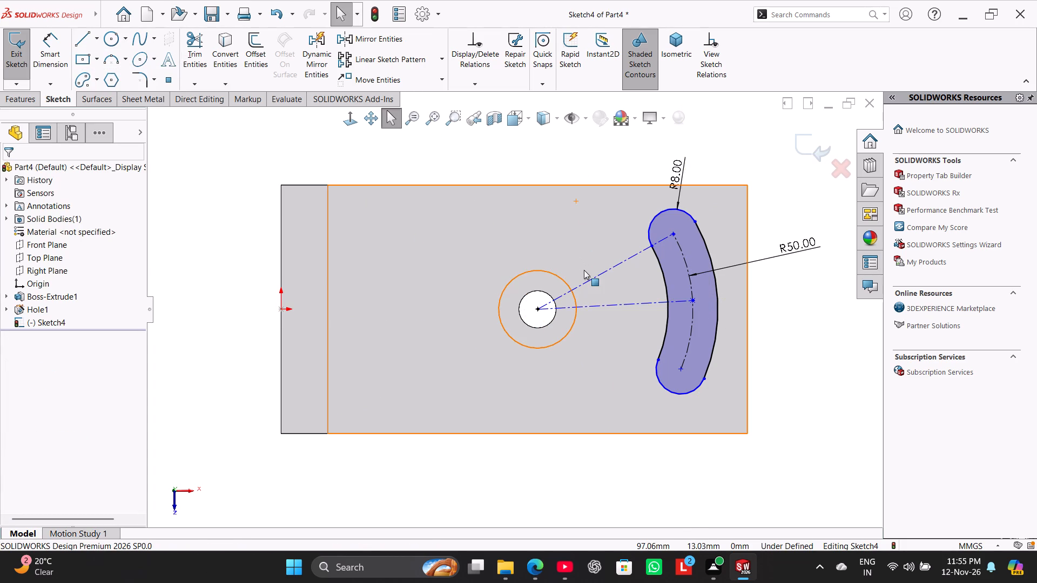
right_click(644, 303)
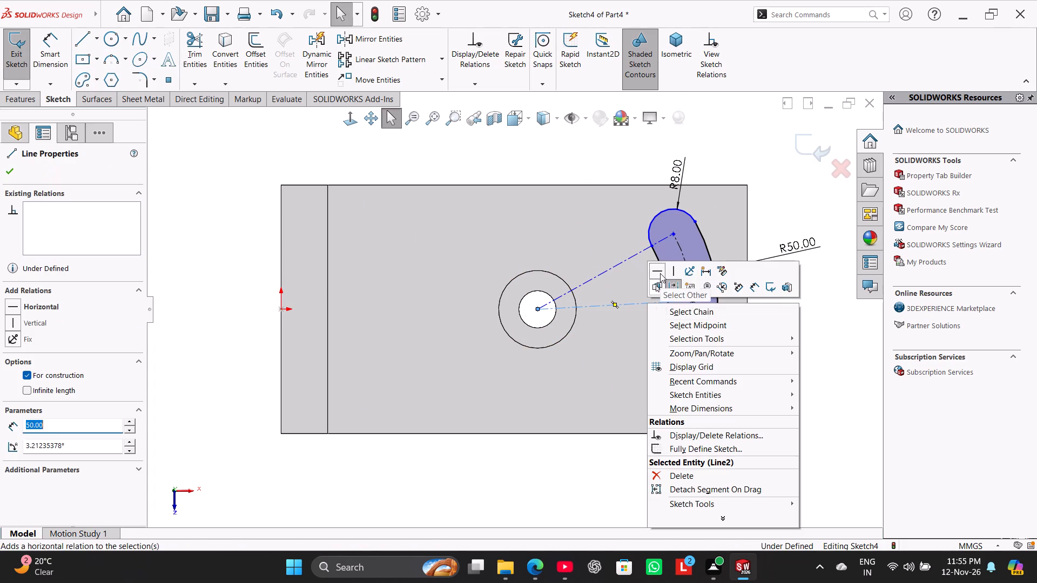
click(660, 273)
click(547, 143)
Dimension the angle between the horizontal and slanted centerlines and set it to 30°.
click(52, 60)
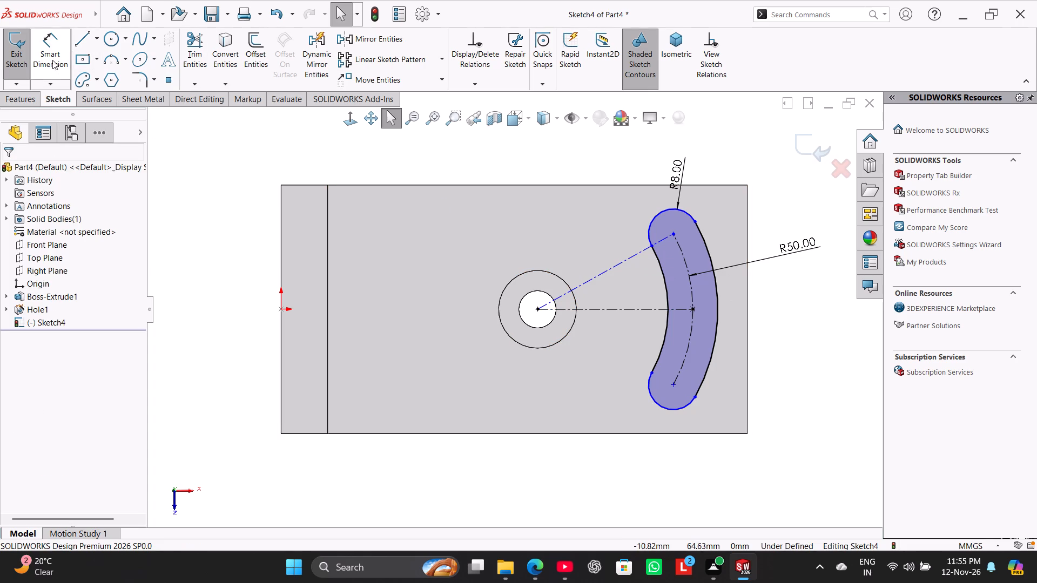
click(634, 308)
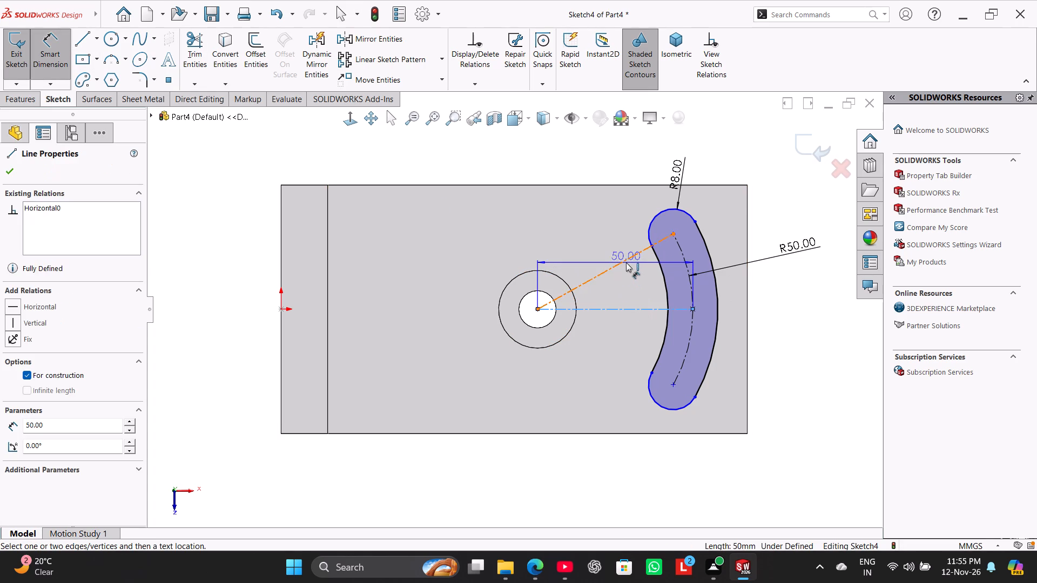
click(626, 262)
click(782, 204)
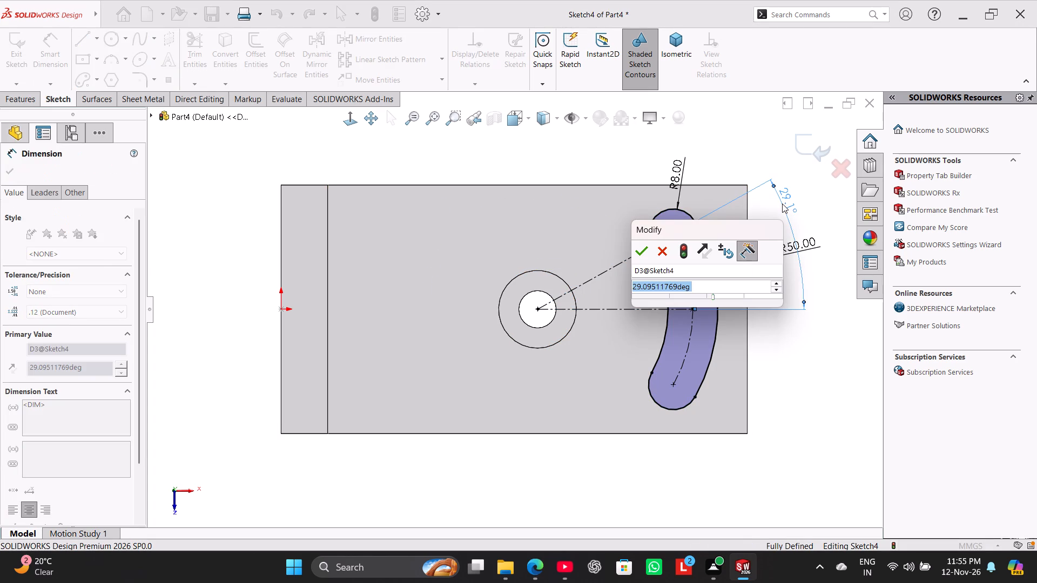
text(30)
key(Return)
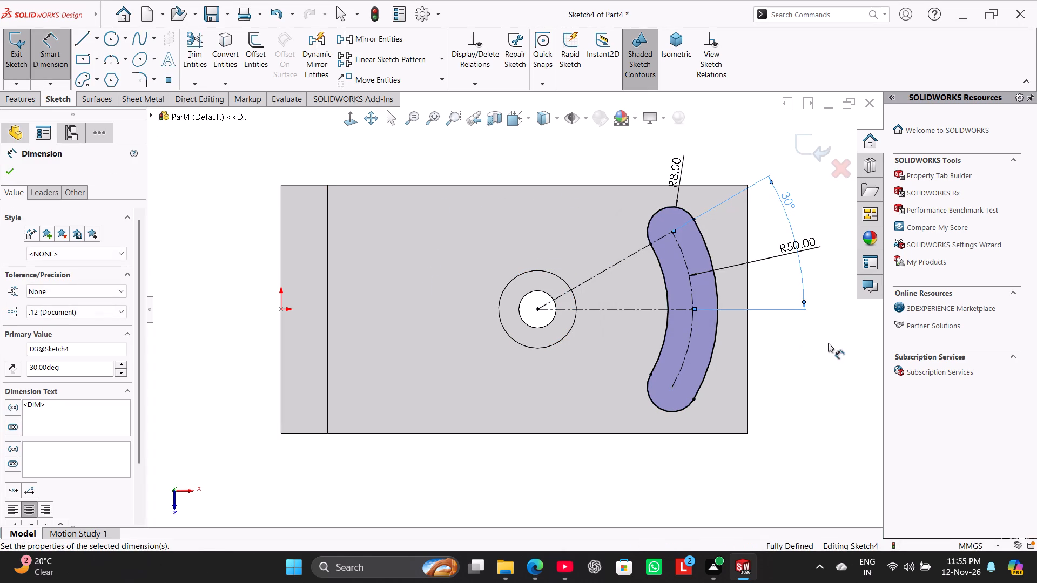
right_click(823, 350)
click(850, 383)
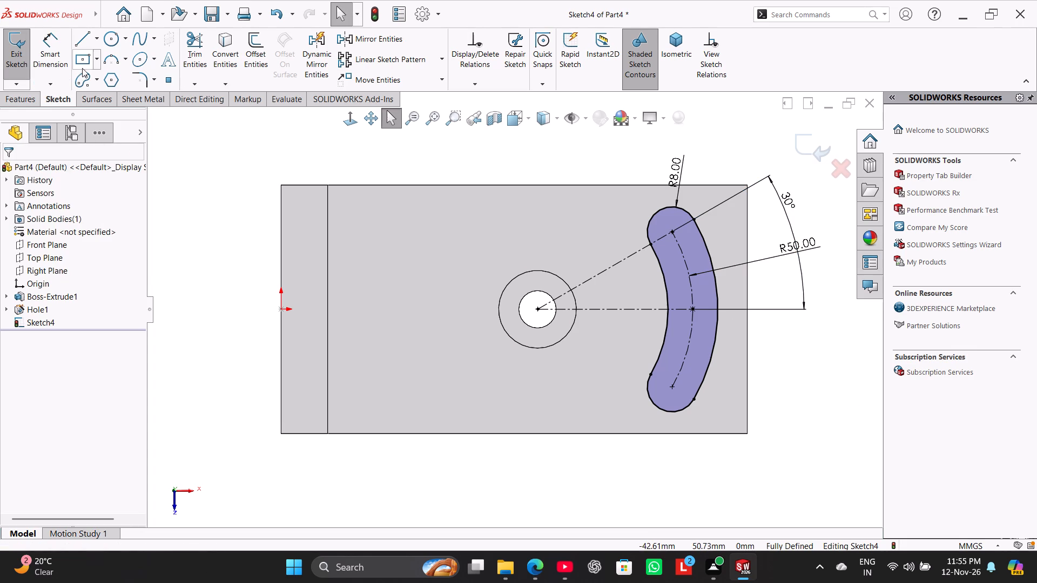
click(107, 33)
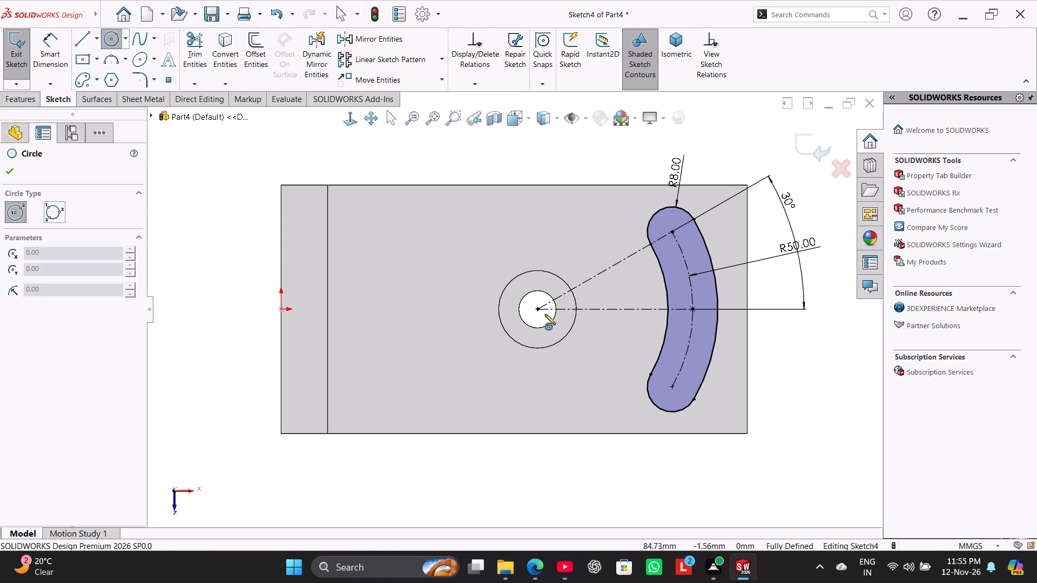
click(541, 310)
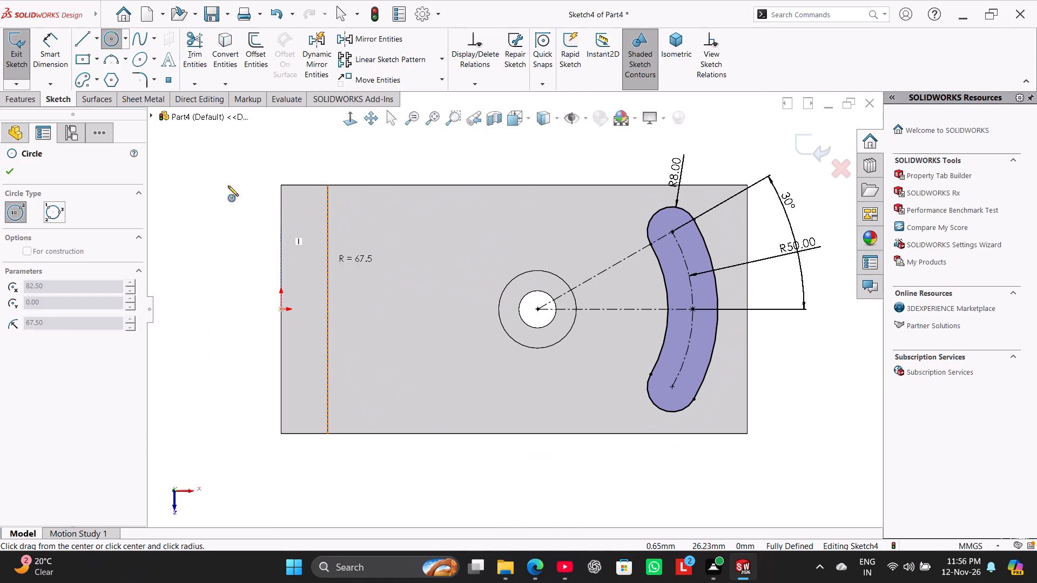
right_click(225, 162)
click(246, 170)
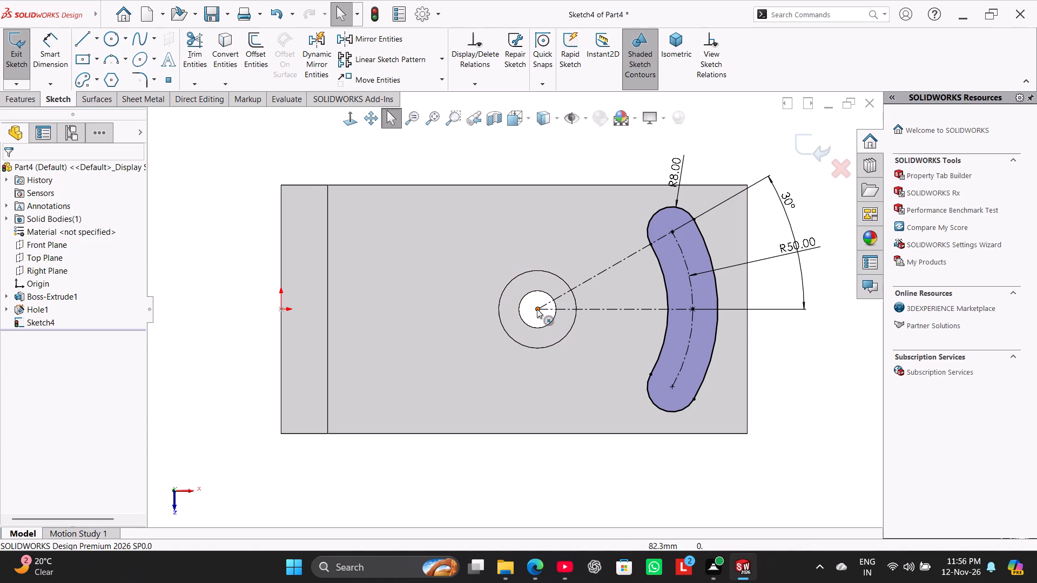
Delete the Coincident0 relation from the slot's arc centre point at the hole's centre.
drag(540, 309, 538, 311)
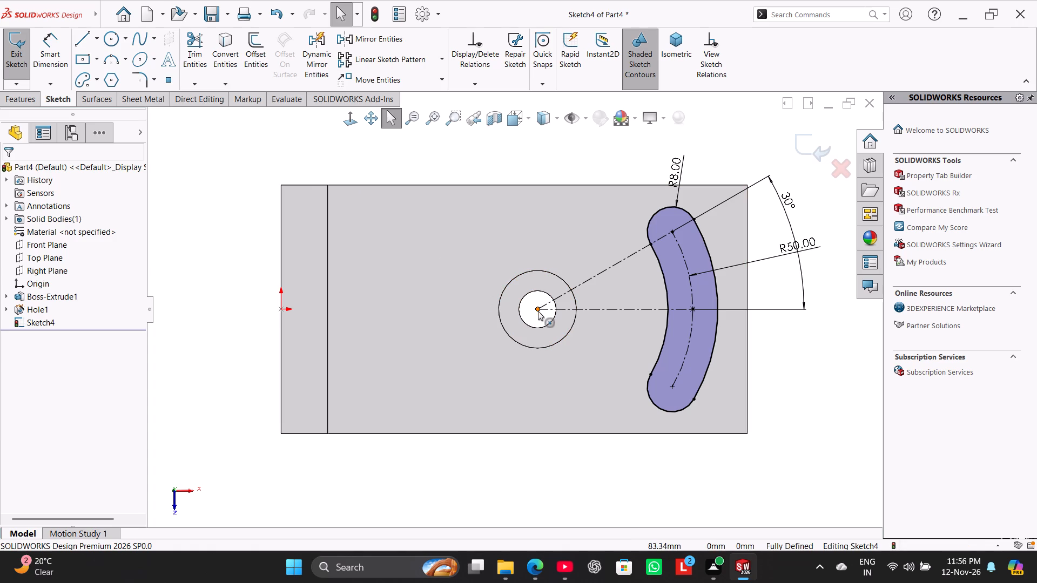
drag(538, 311, 485, 321)
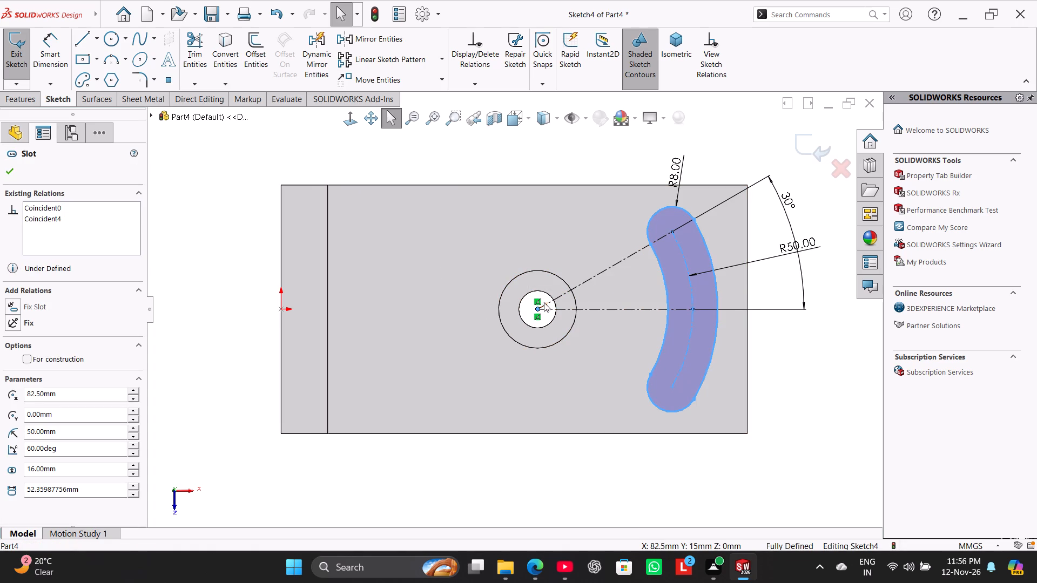
right_click(536, 300)
click(574, 433)
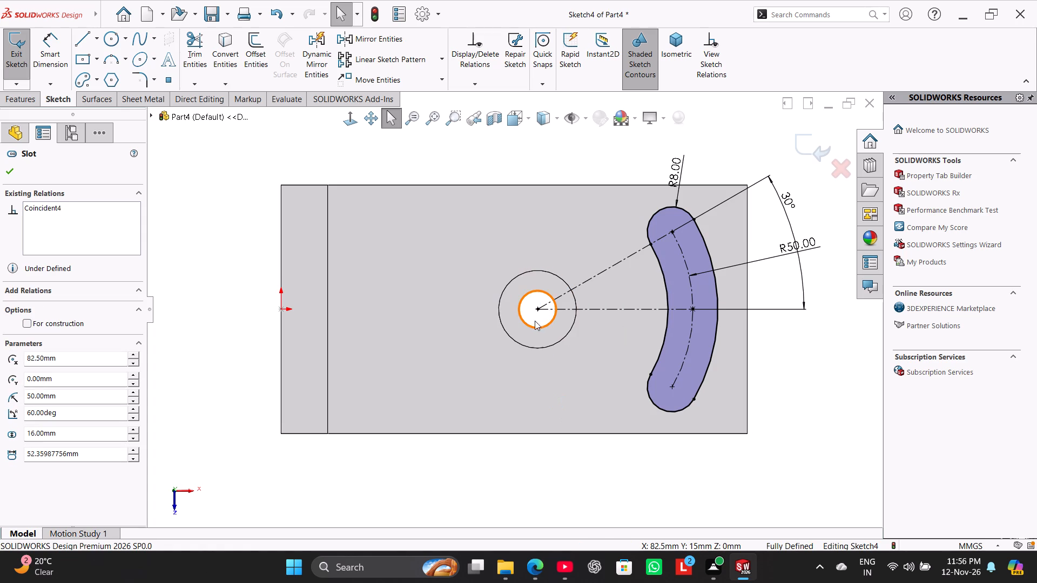
Display the sketch relations and delete the two coincident relations at the hole's centre.
click(709, 55)
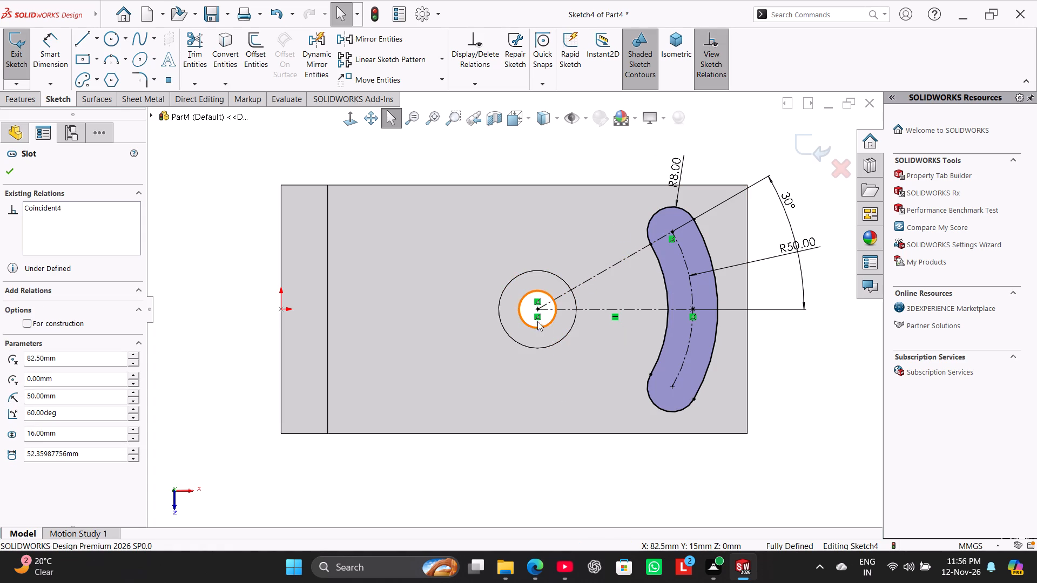
right_click(536, 320)
click(573, 457)
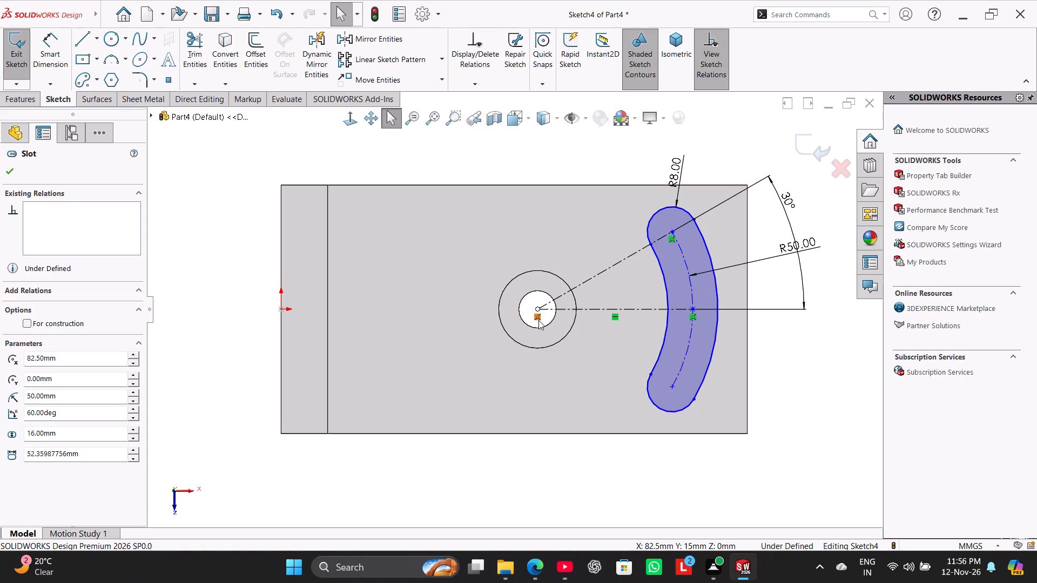
right_click(538, 320)
click(578, 462)
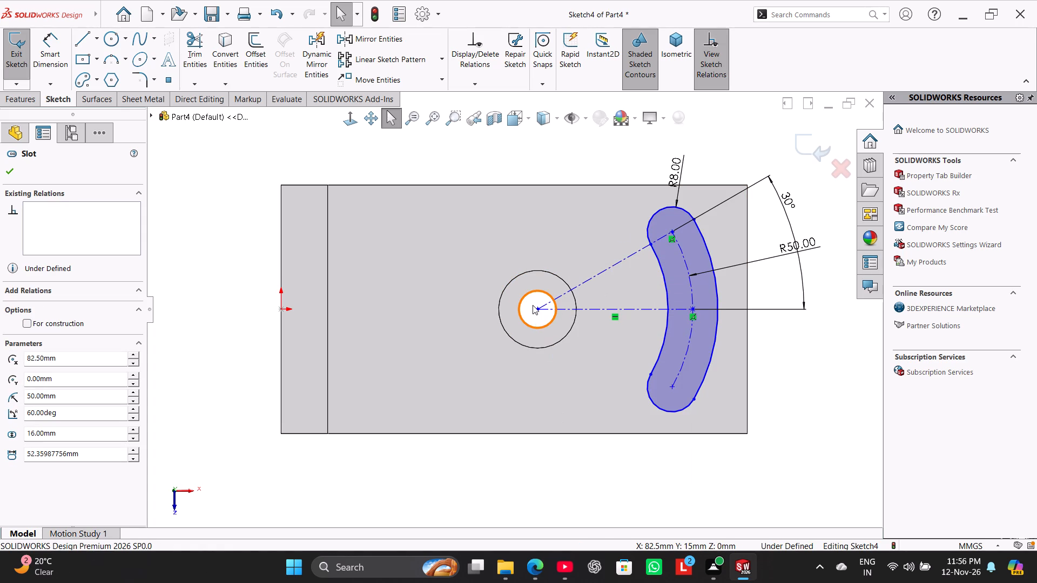
Move the slot's arc centre and the centerlines' shared endpoint off the hole's centre, placing the endpoint at about X 54 mm.
drag(536, 310, 531, 308)
click(569, 458)
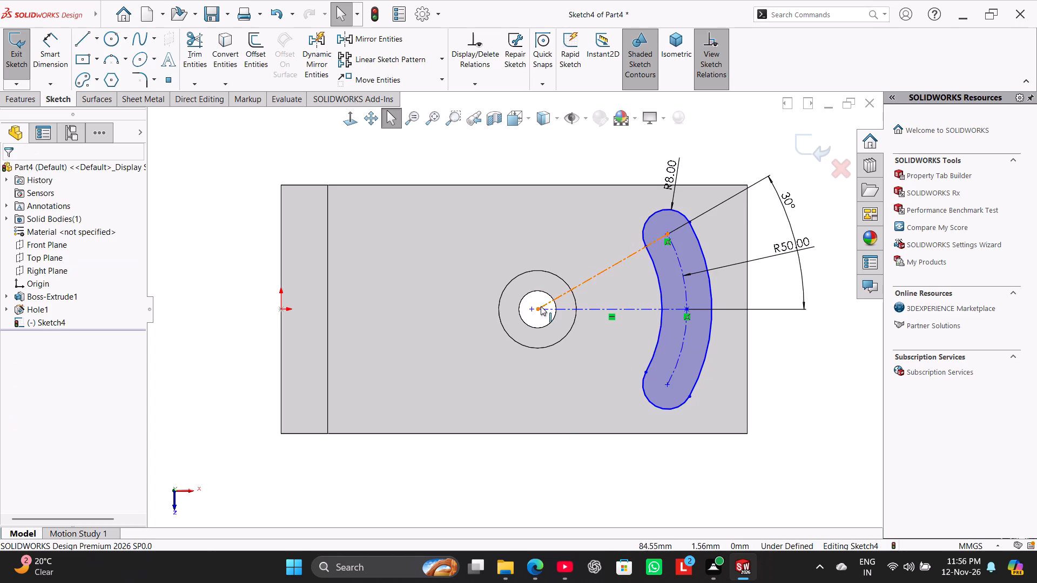
drag(537, 308, 540, 267)
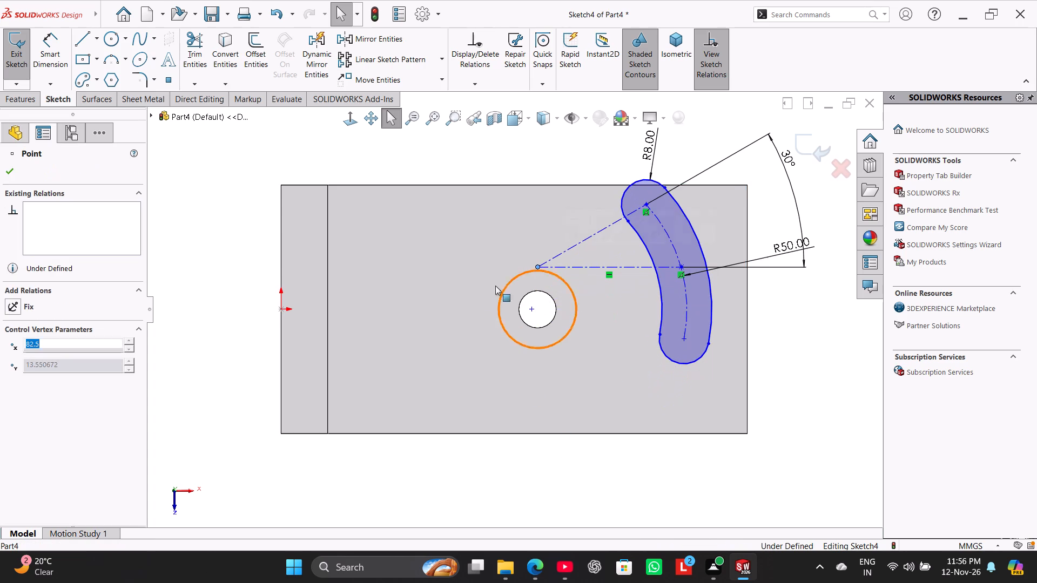
click(411, 158)
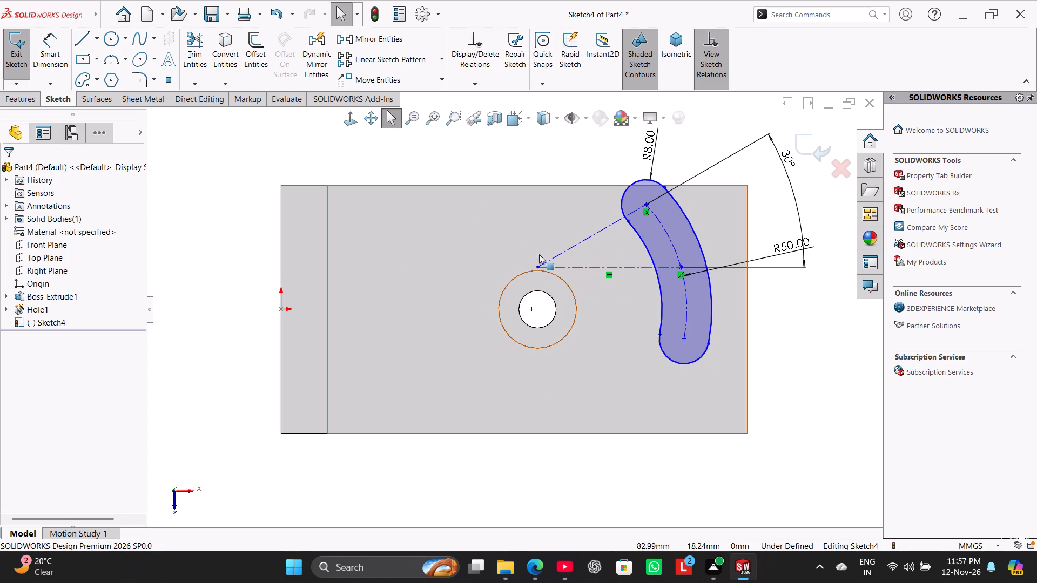
drag(536, 265, 449, 274)
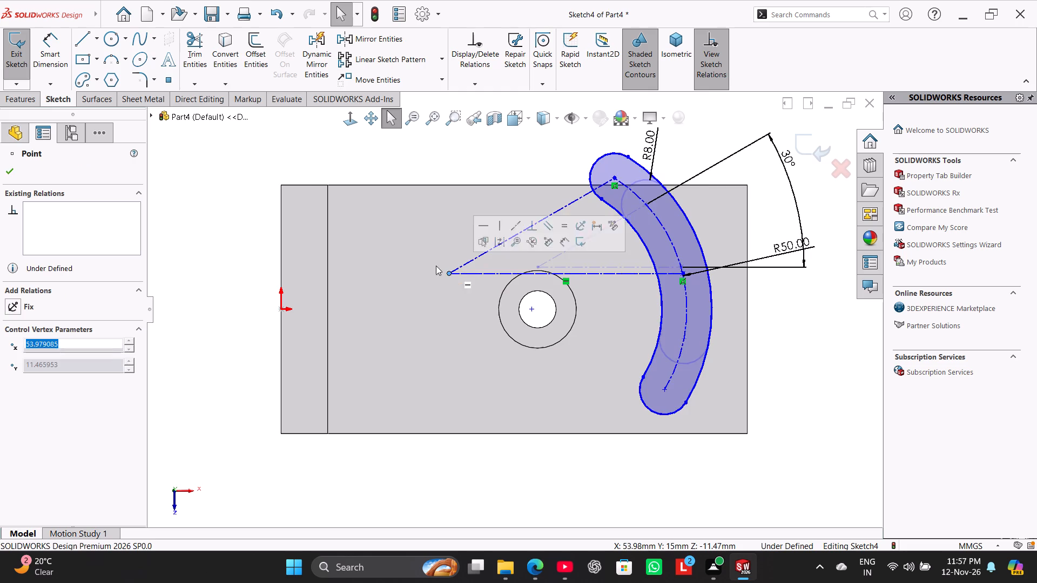
click(391, 165)
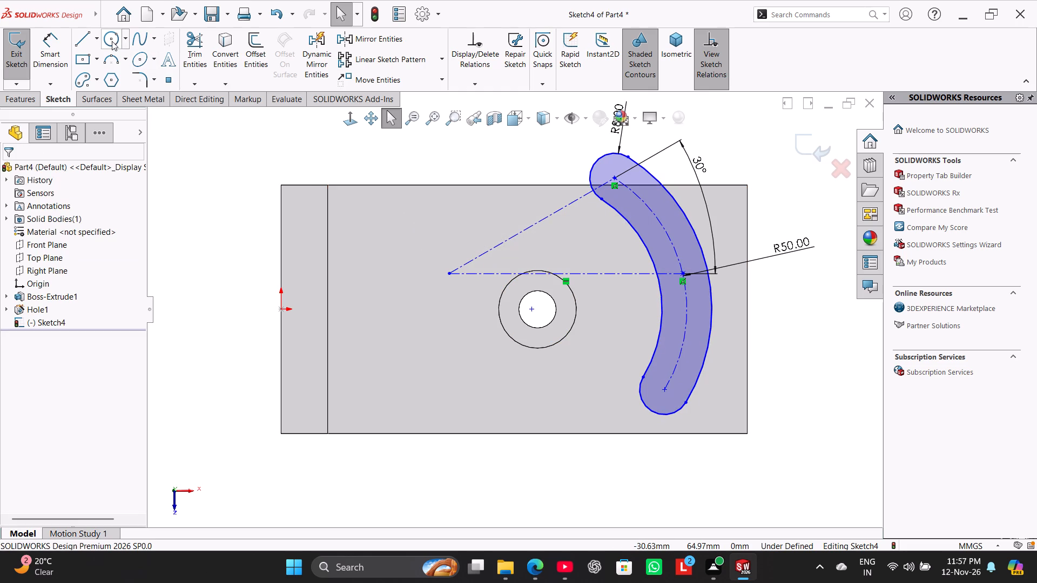
Make the horizontal centerline coincident with the origin.
click(464, 274)
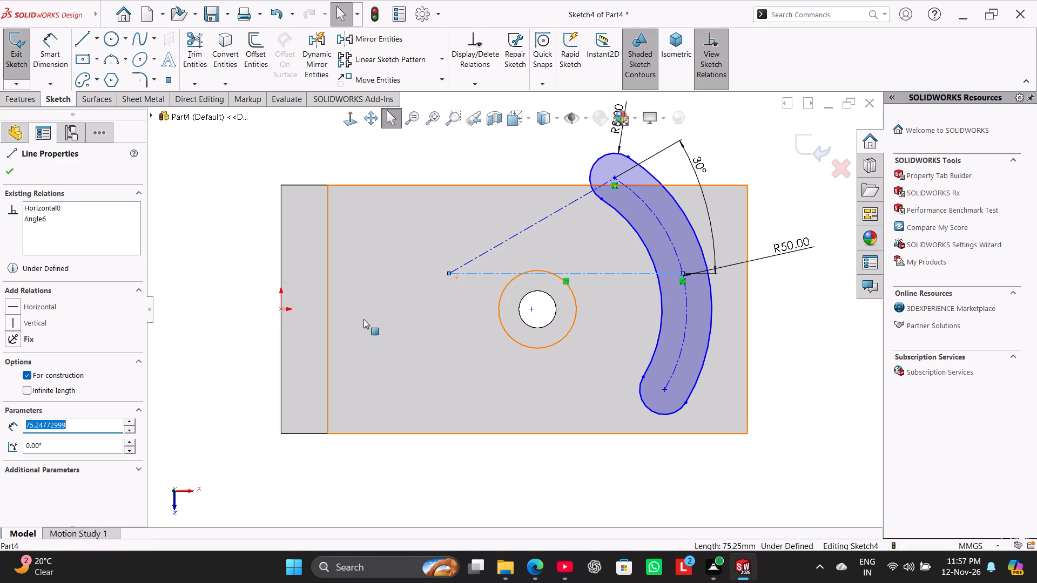
ctrl+click(278, 310)
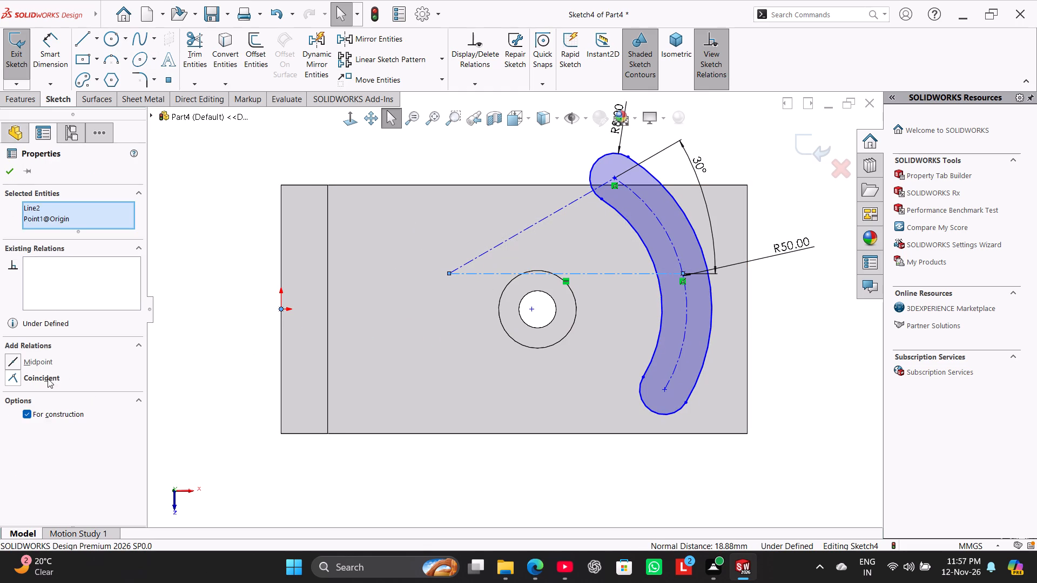
click(48, 378)
click(144, 329)
click(184, 290)
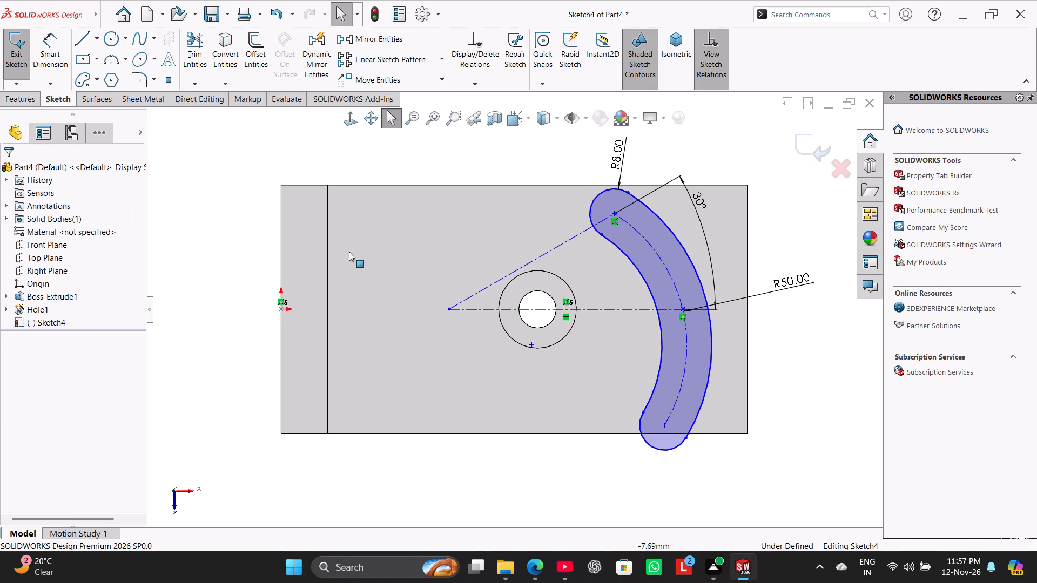
Sketch a circle of about 96 mm radius centred on the centerlines' shared endpoint, reaching the horizontal leg's free end.
click(107, 37)
click(452, 311)
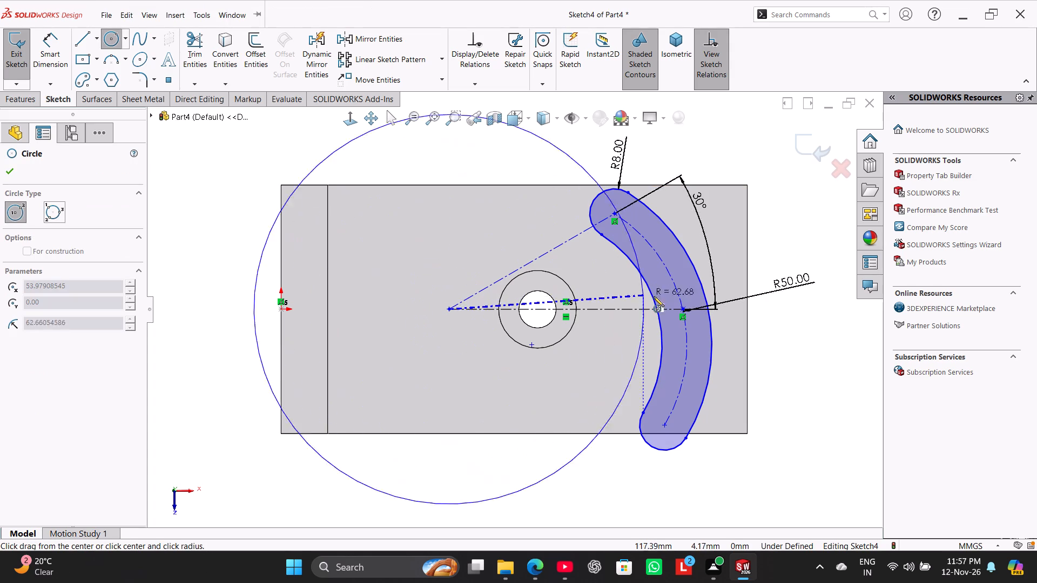
click(747, 315)
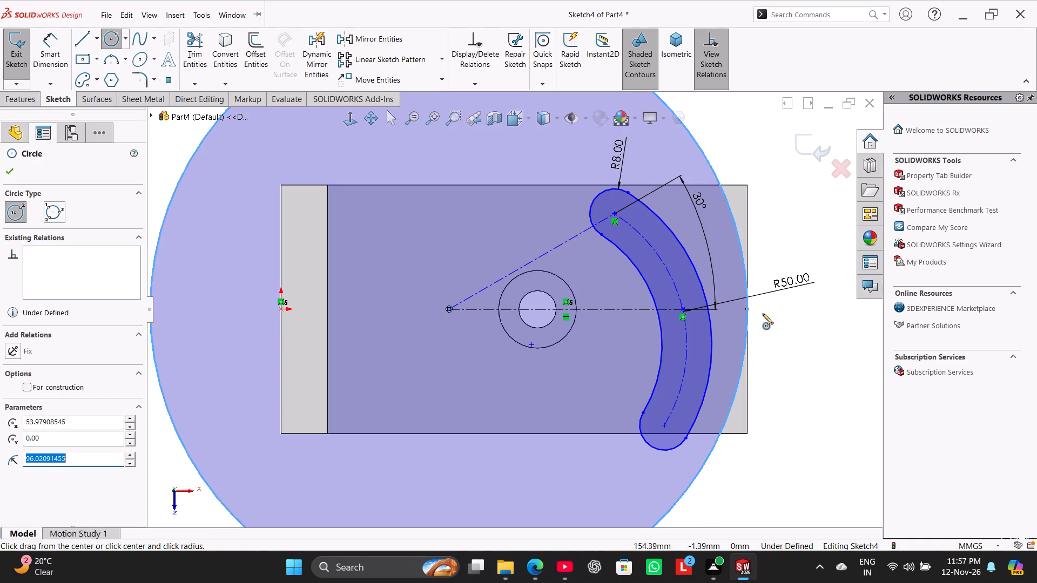
right_click(780, 315)
click(795, 322)
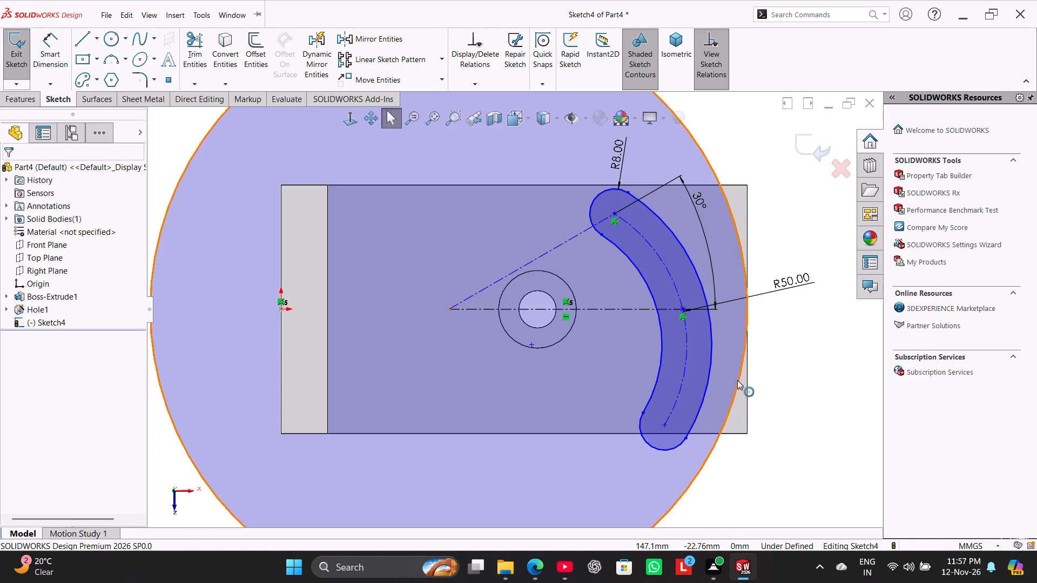
Make the circle tangent to the edge at the horizontal leg's free end.
ctrl+click(737, 380)
ctrl+click(748, 380)
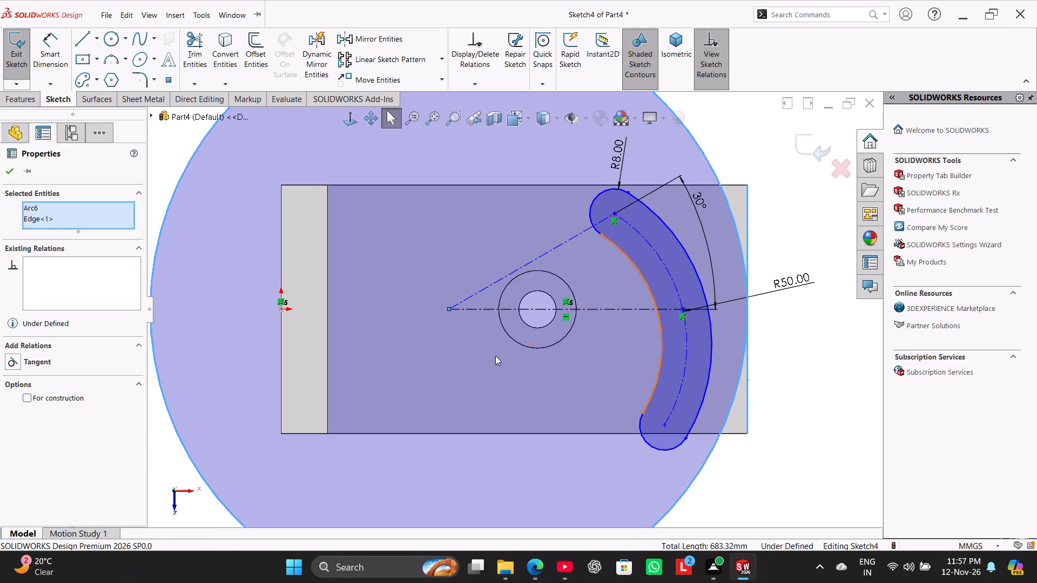
click(44, 362)
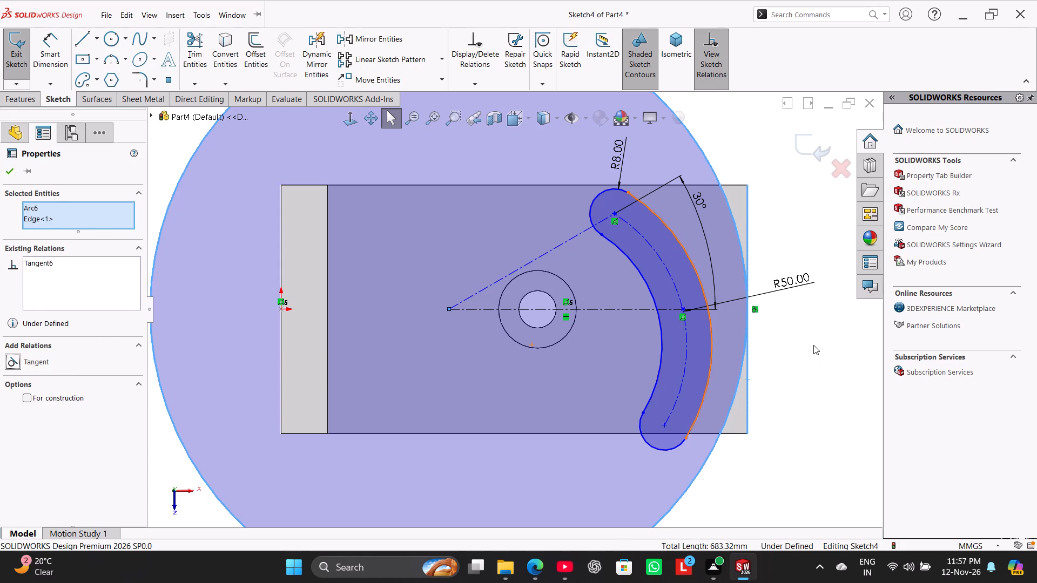
click(813, 345)
Dimension the large circle's diameter and set it to 150 mm (75*2).
scroll(779, 384, up, 4)
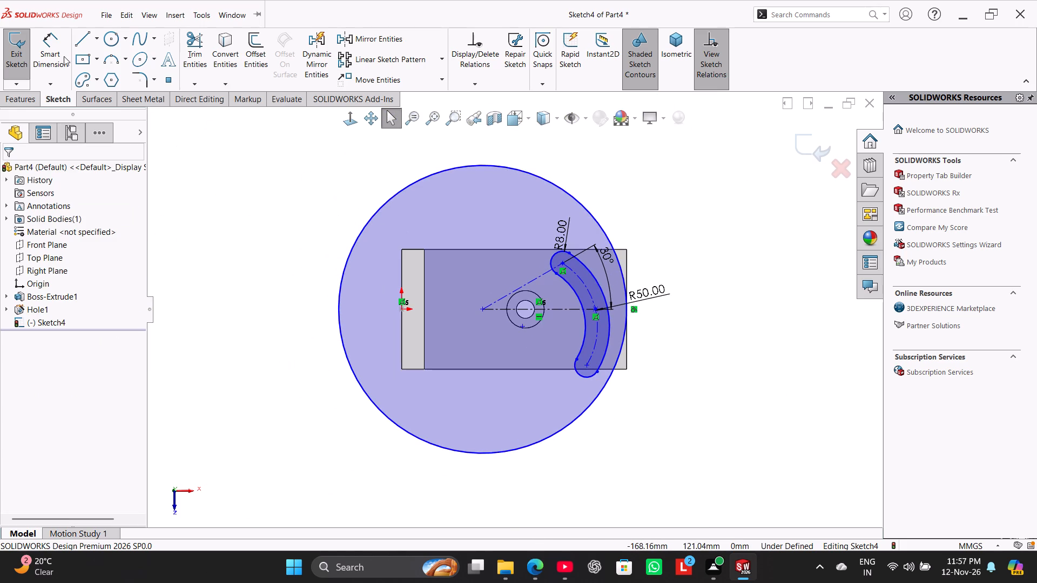
drag(52, 46, 58, 46)
click(600, 223)
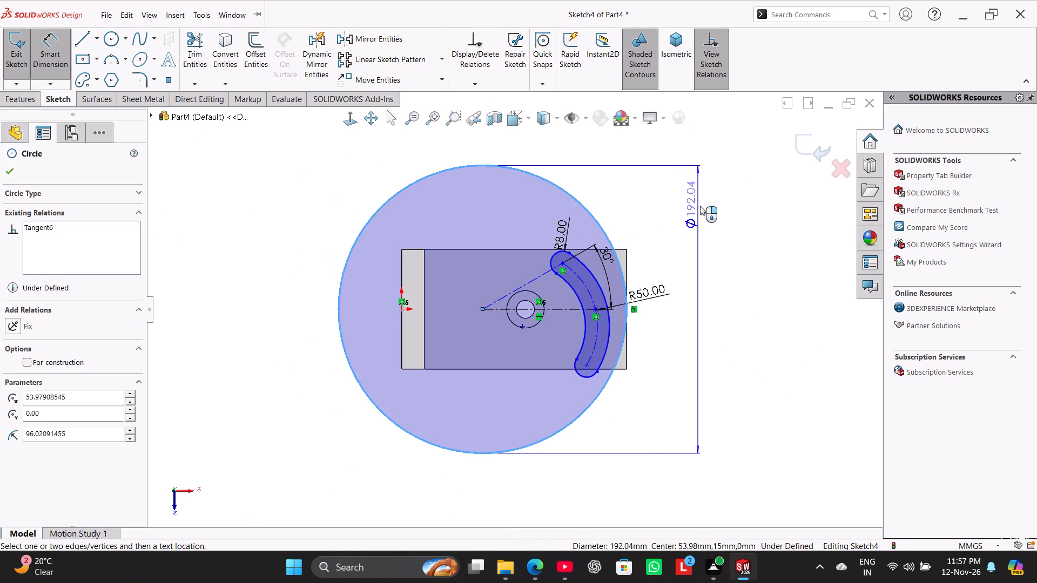
click(722, 143)
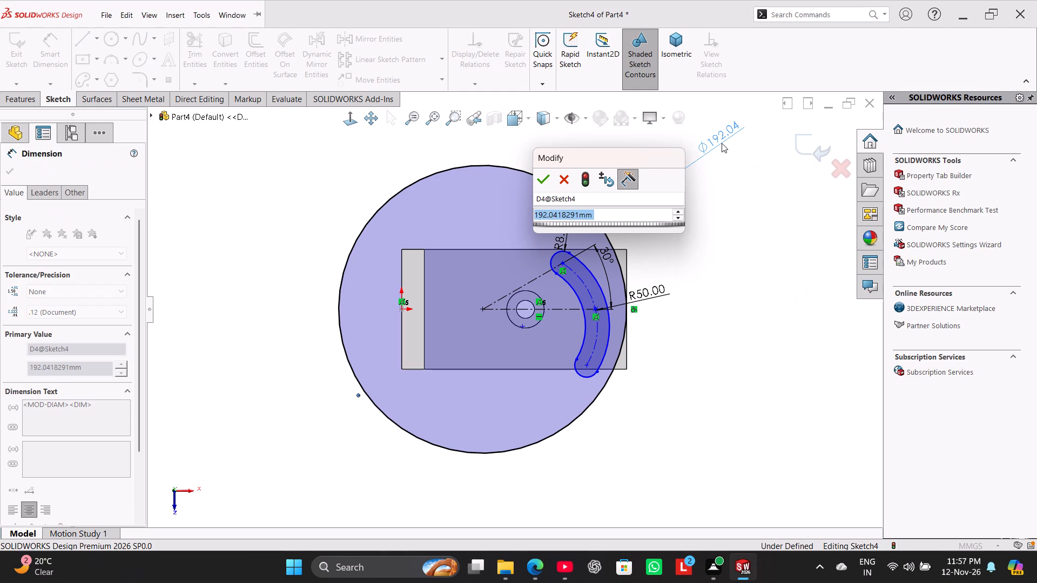
text(75)
key(asterisk)
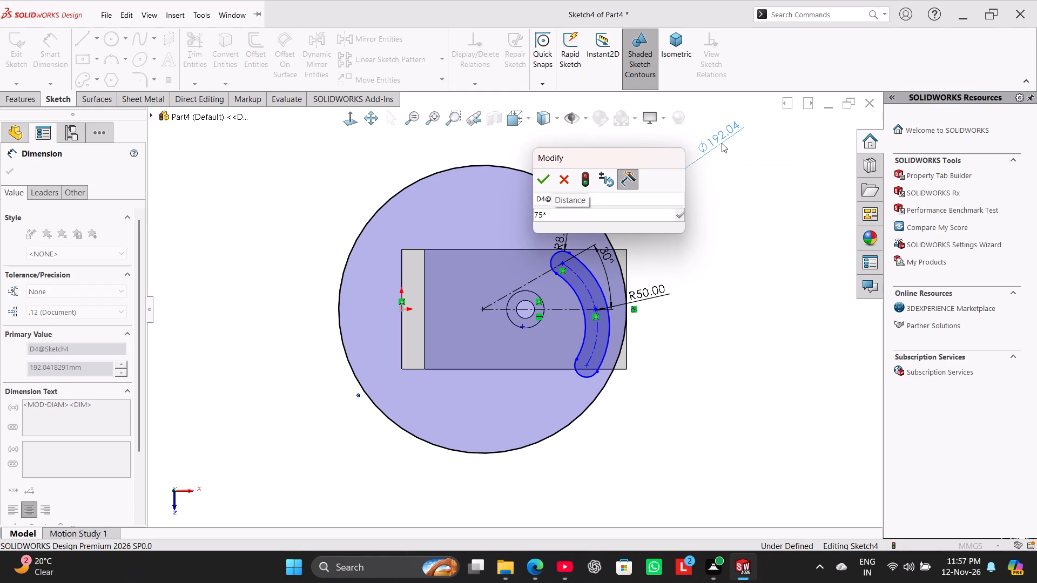
key(2)
key(Return)
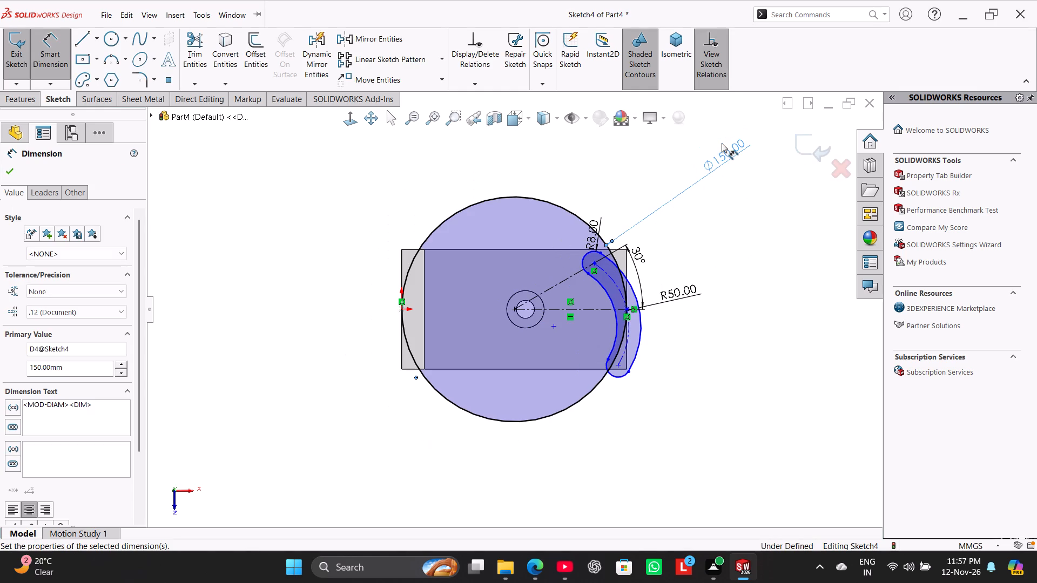
right_click(784, 308)
click(829, 342)
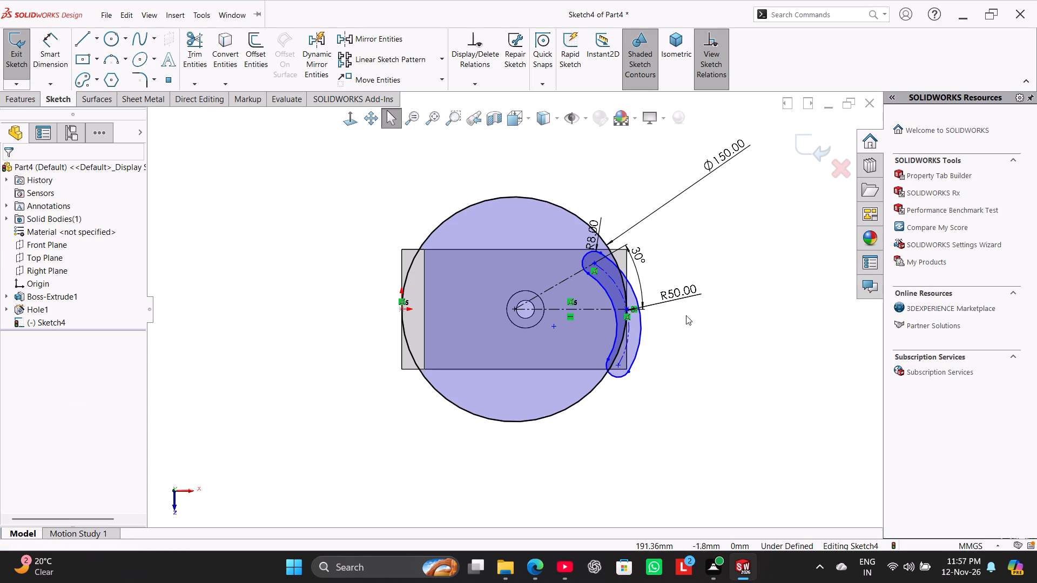
Move the slot's arc centre onto the horizontal centerline and make it coincident with the centerlines' shared endpoint at the large circle's centre.
scroll(665, 325, down, 1)
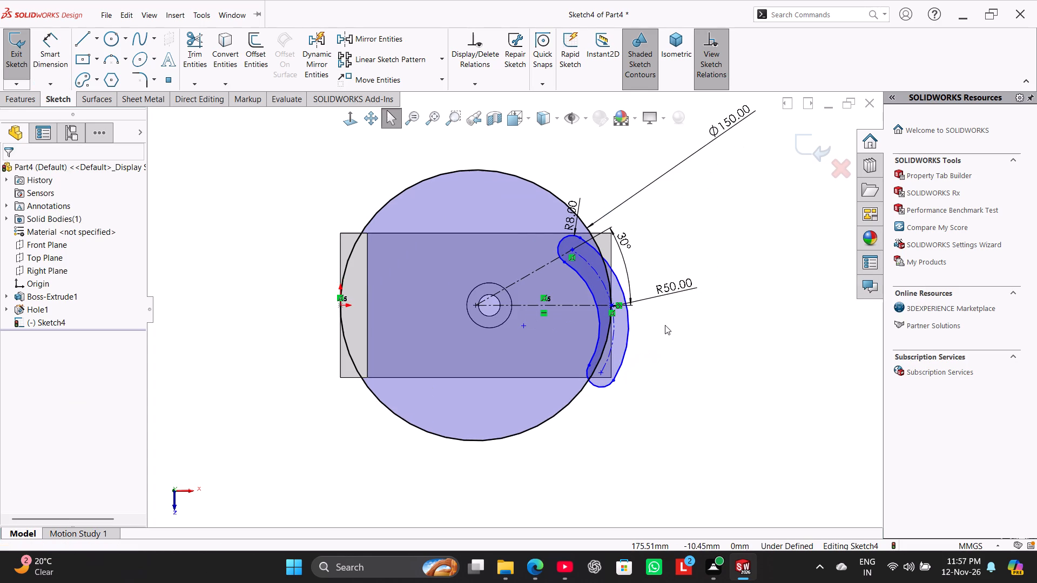
scroll(665, 325, down, 2)
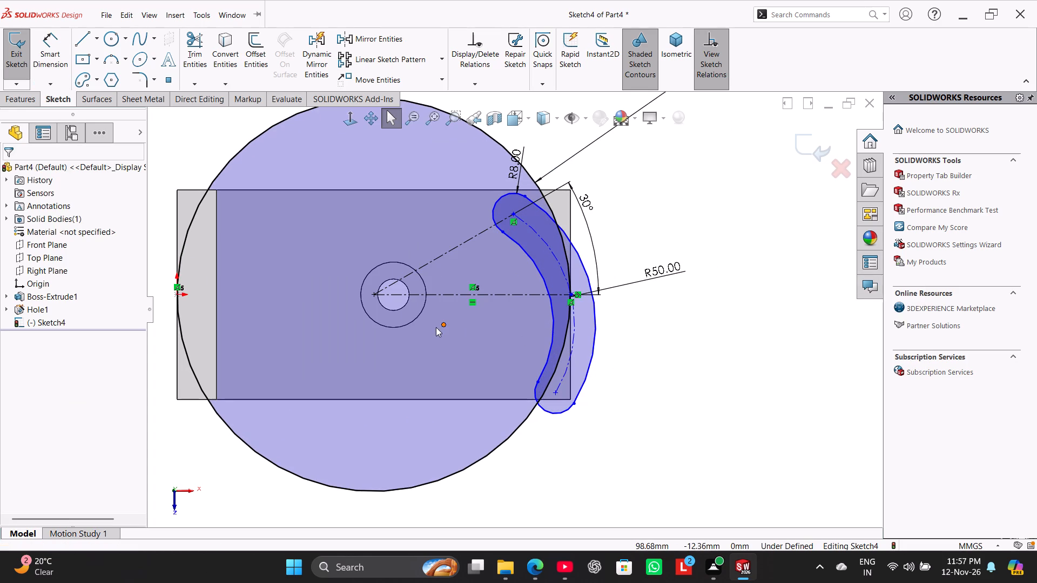
drag(441, 325, 440, 322)
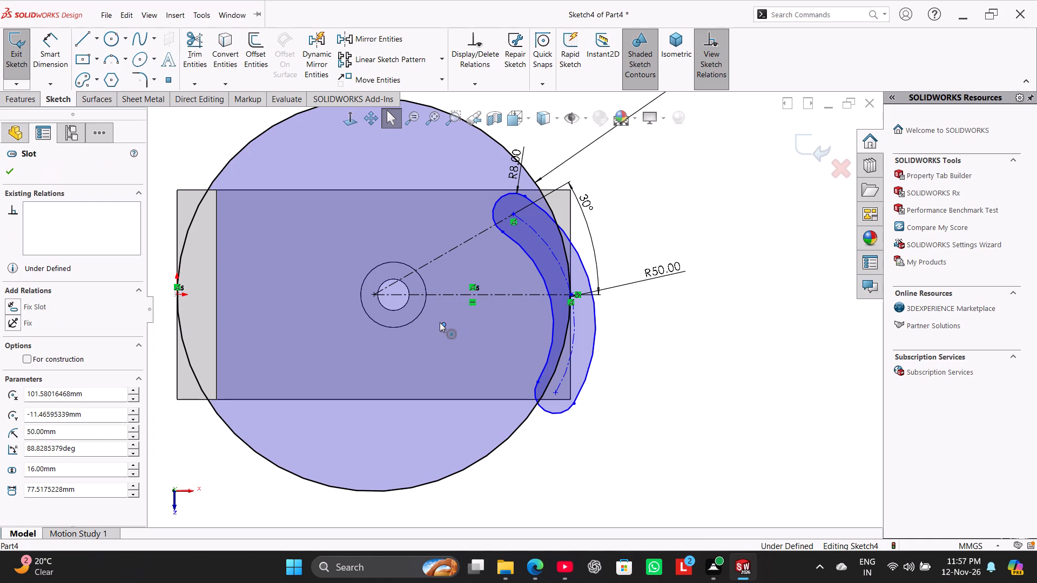
drag(440, 322, 440, 292)
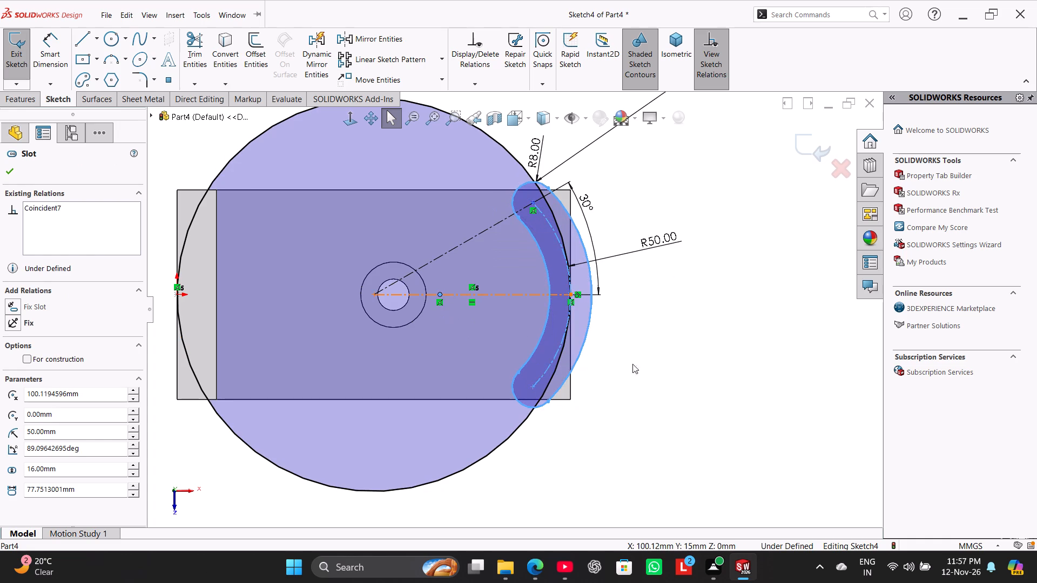
click(666, 358)
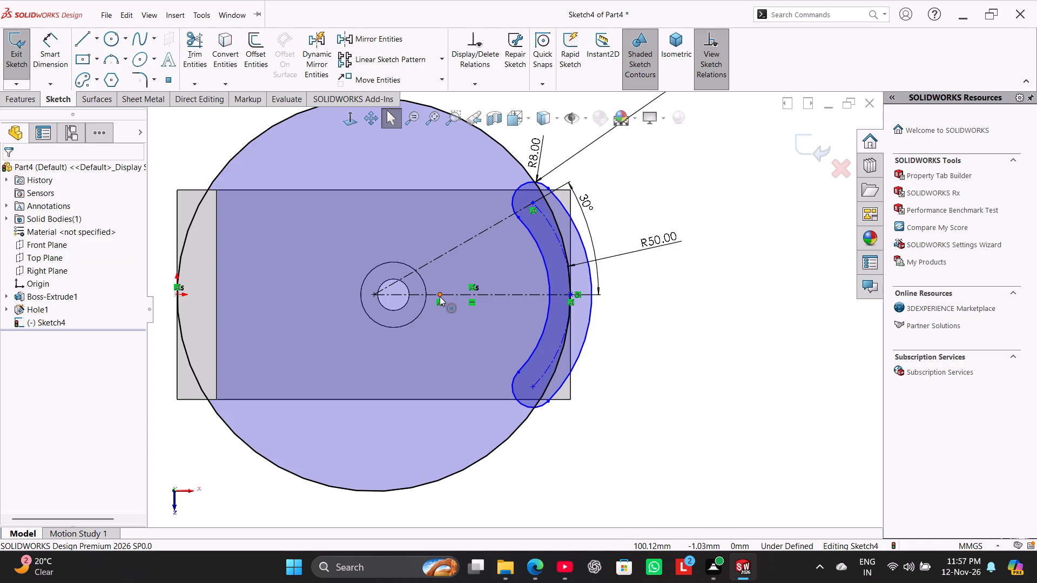
drag(440, 296, 372, 296)
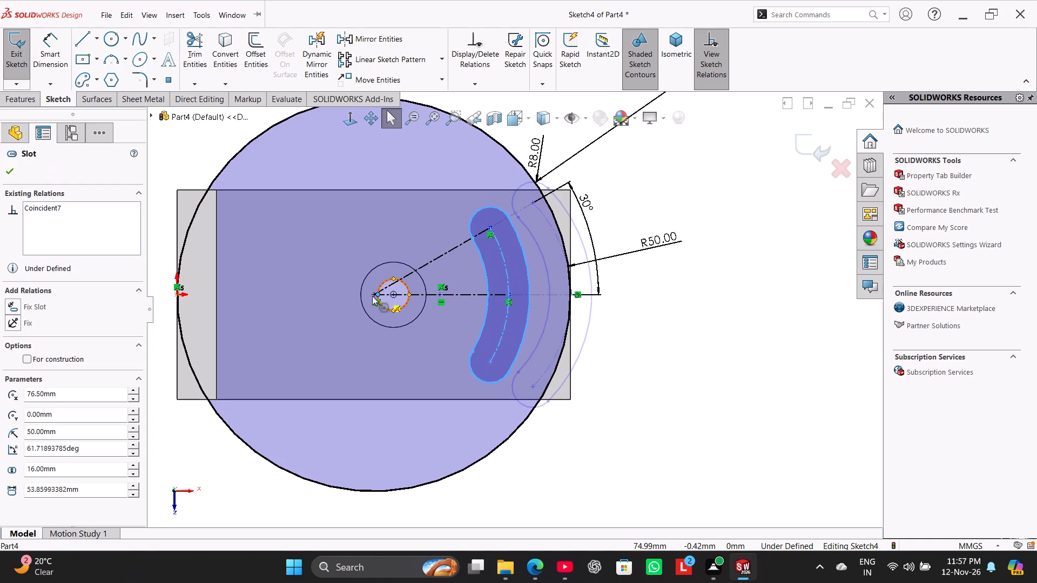
drag(372, 296, 372, 295)
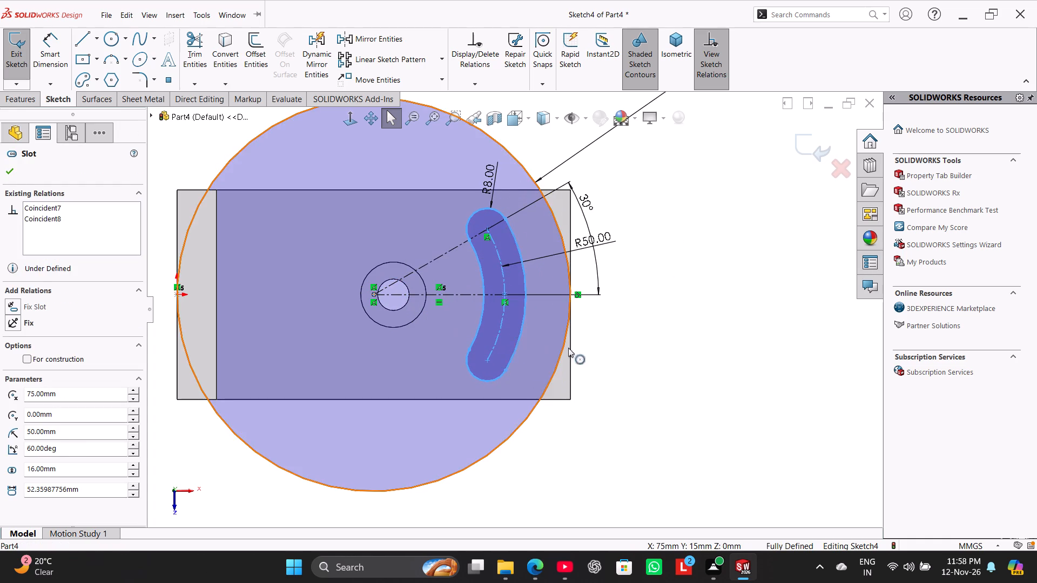
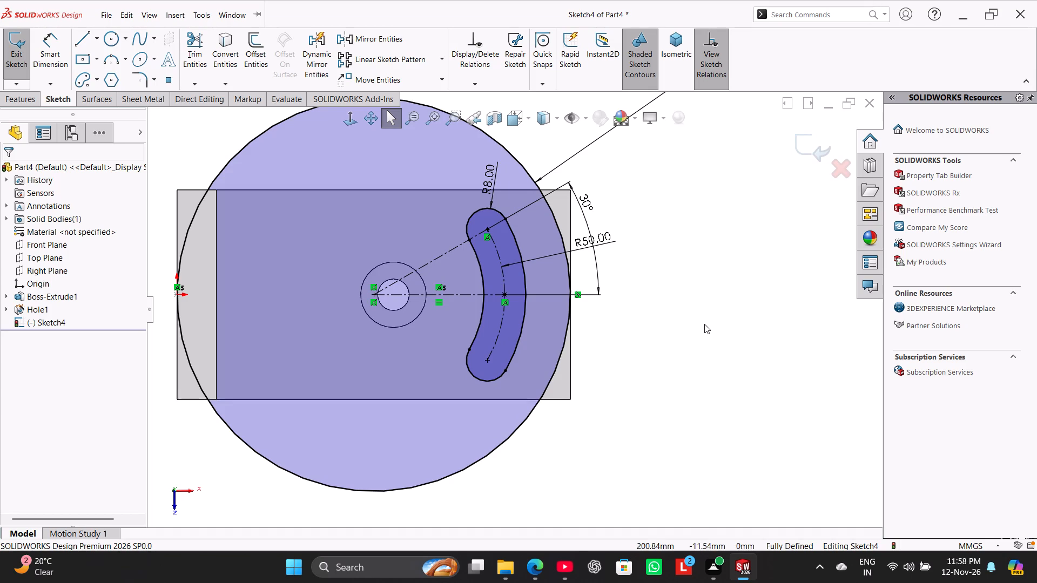
Convert the horizontal leg's two long side edges into sketch lines.
scroll(655, 315, up, 1)
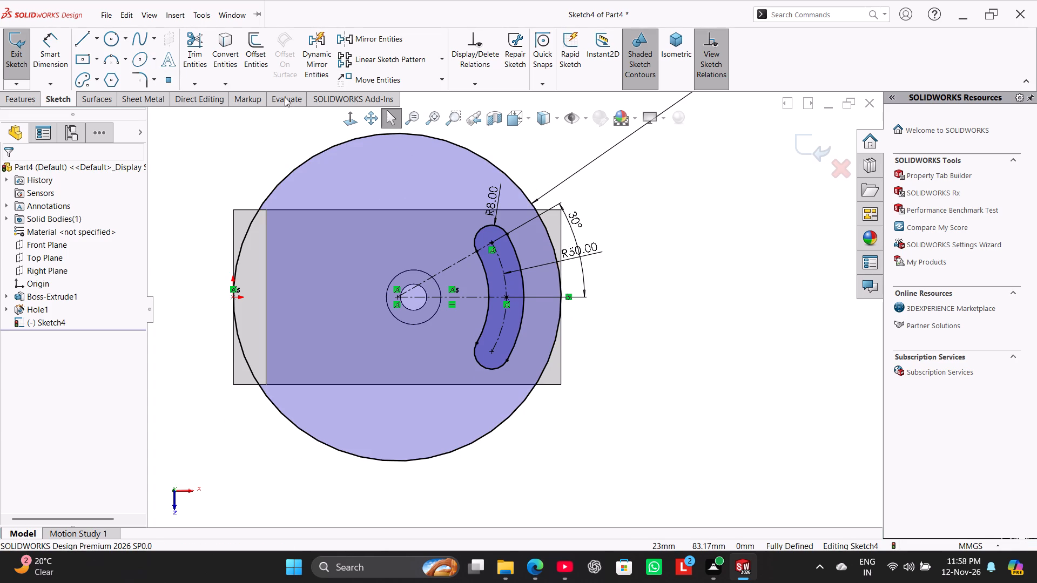
click(230, 41)
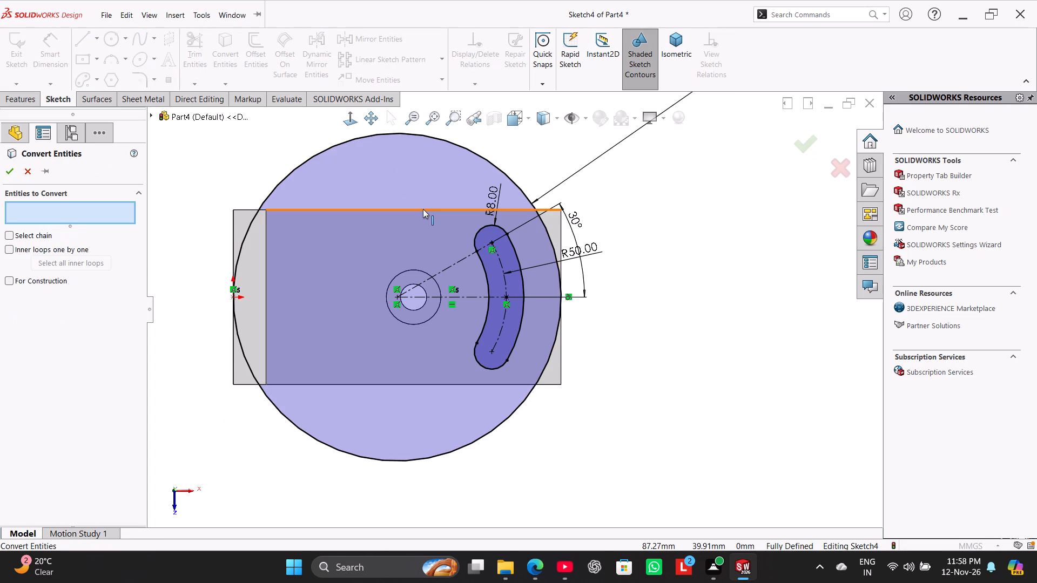
click(423, 209)
click(502, 384)
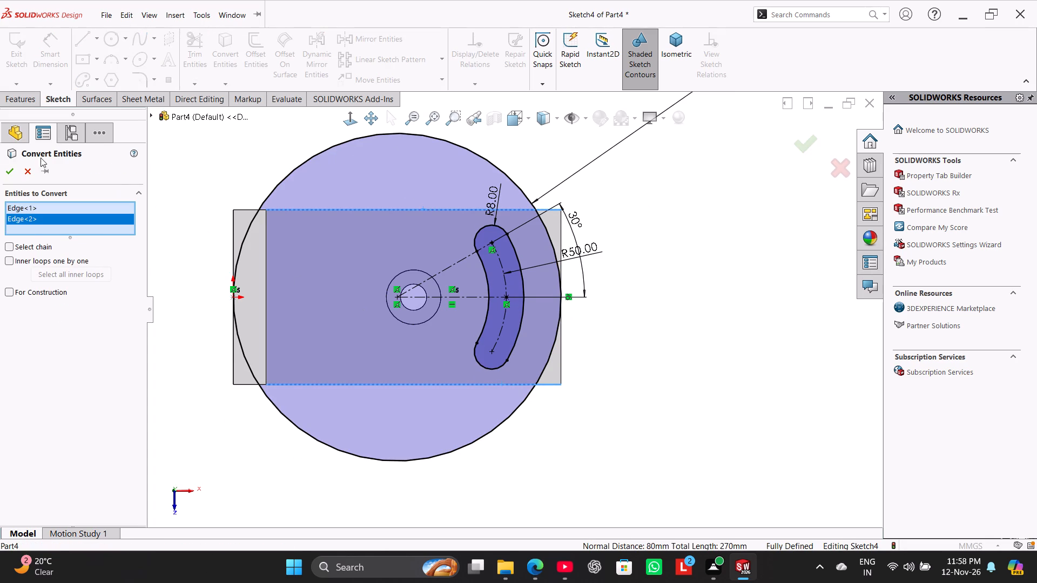
click(11, 170)
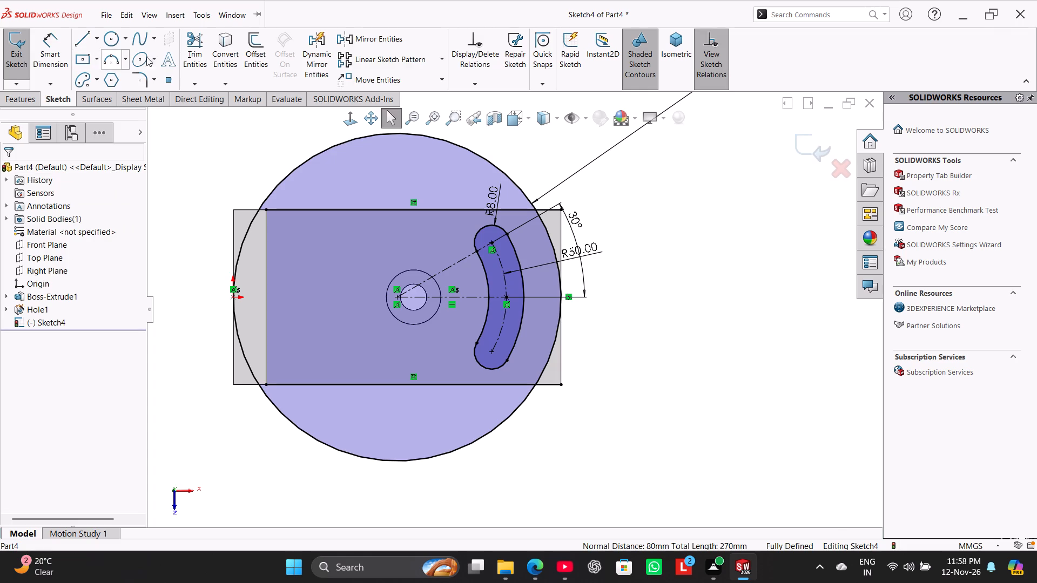
Trim the large circle to its arc at the leg's free end and trim away the converted side lines up to that arc.
click(191, 60)
drag(483, 138, 426, 158)
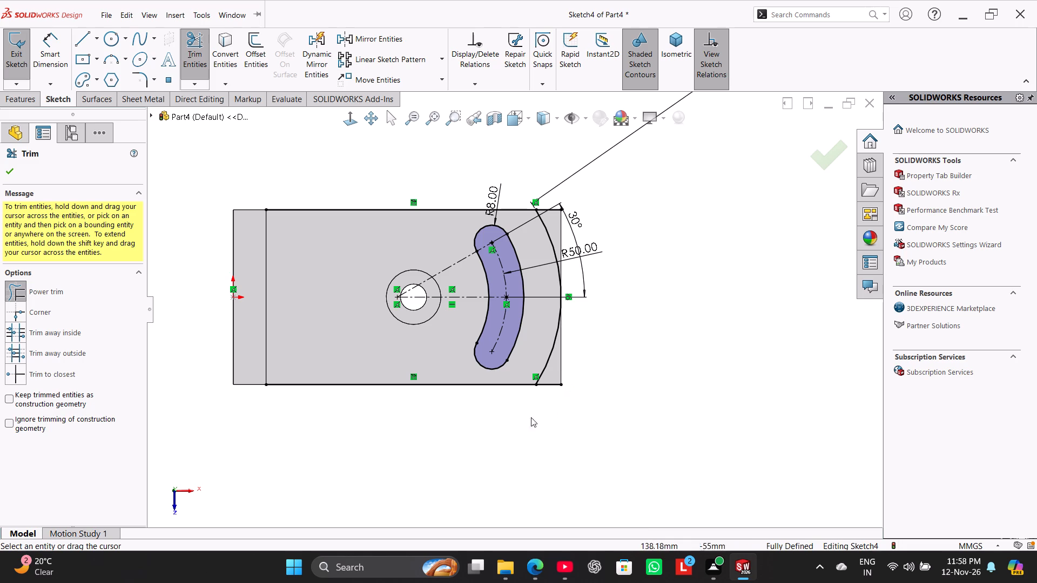
drag(397, 421, 382, 385)
drag(382, 385, 375, 368)
drag(346, 236, 356, 175)
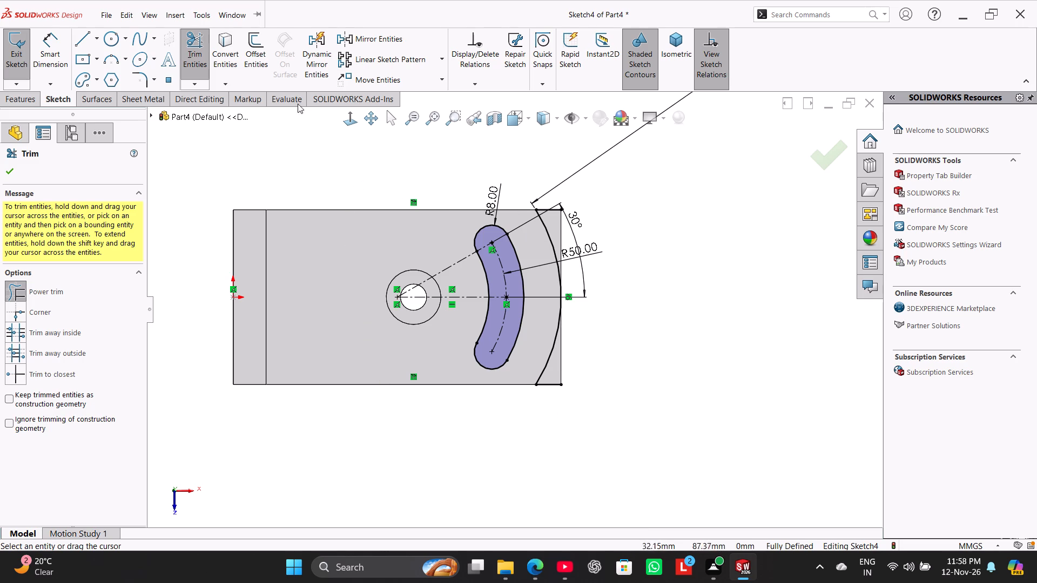
Convert the straight edge at the horizontal leg's free end into a sketch line.
click(212, 45)
click(226, 51)
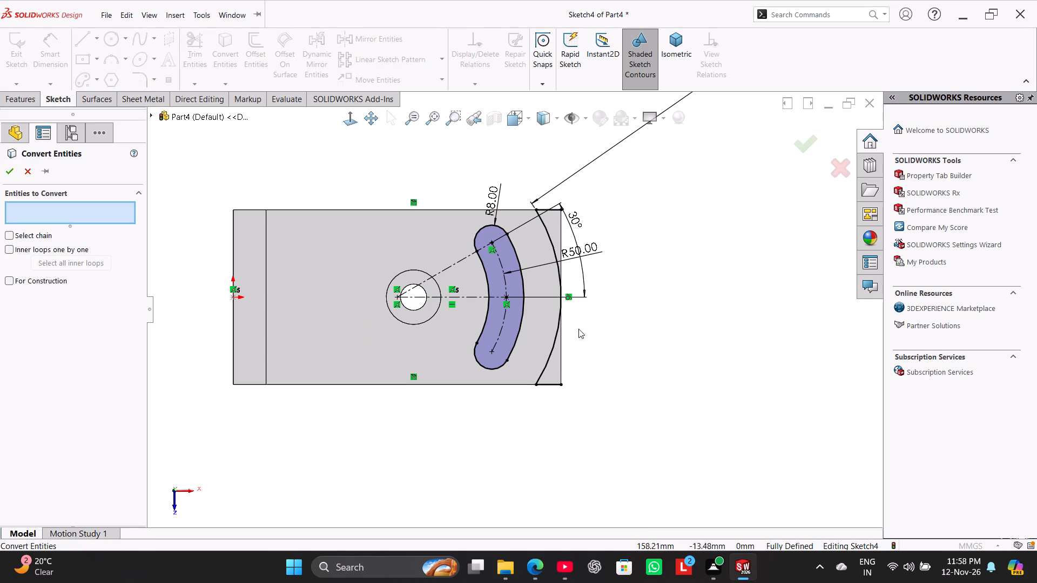
click(562, 339)
click(9, 173)
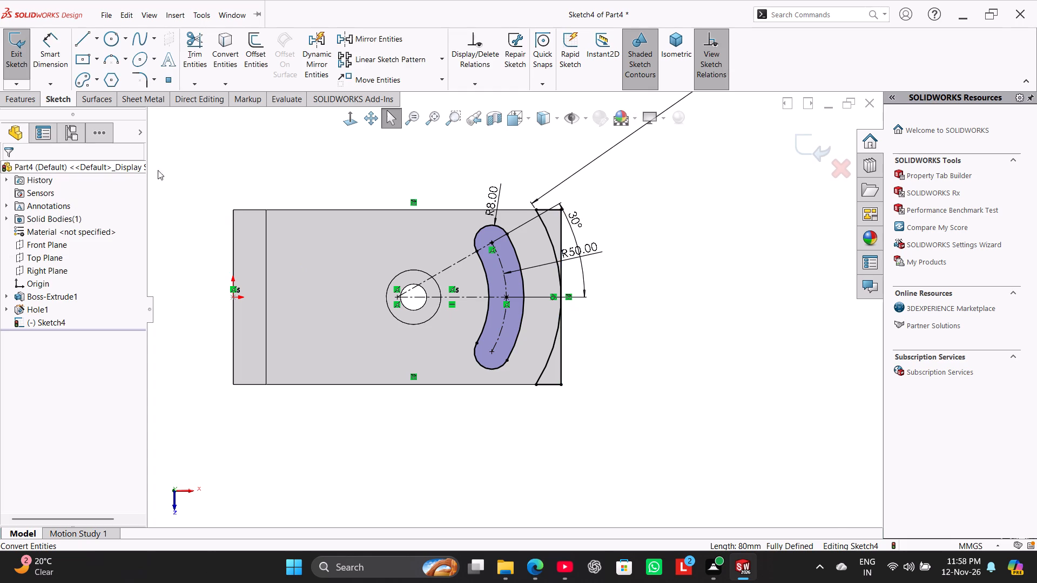
click(220, 148)
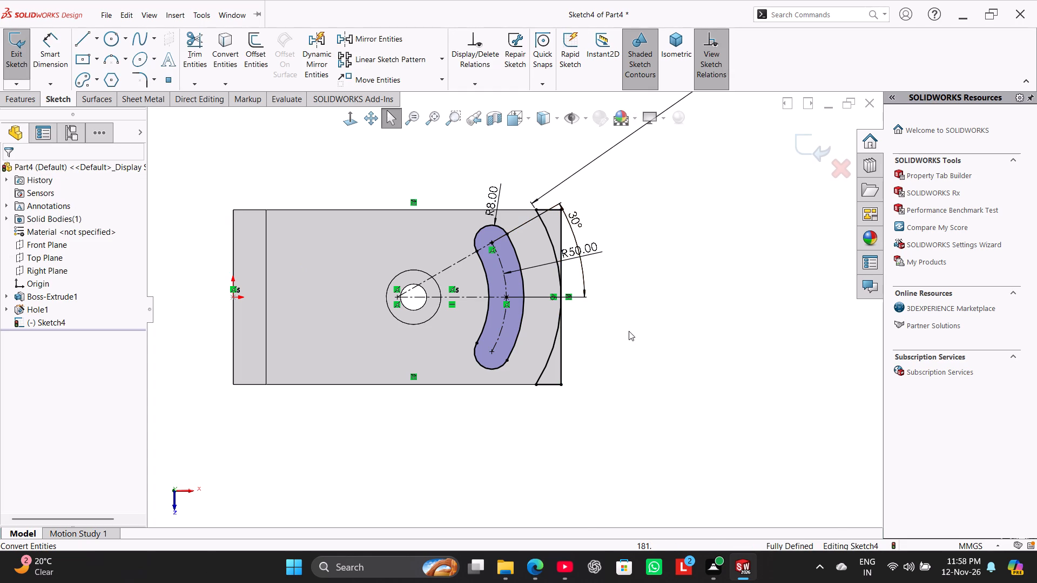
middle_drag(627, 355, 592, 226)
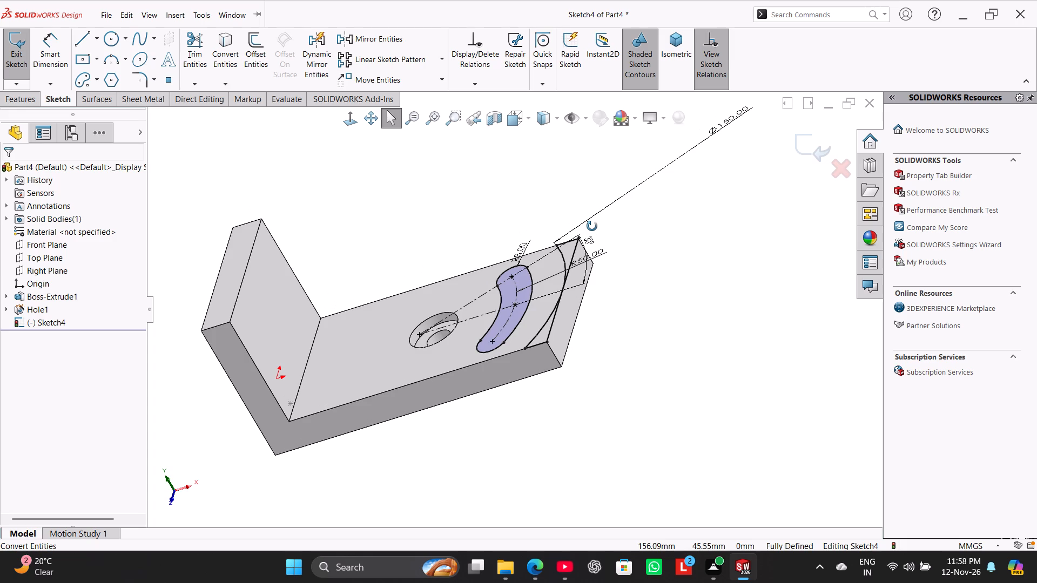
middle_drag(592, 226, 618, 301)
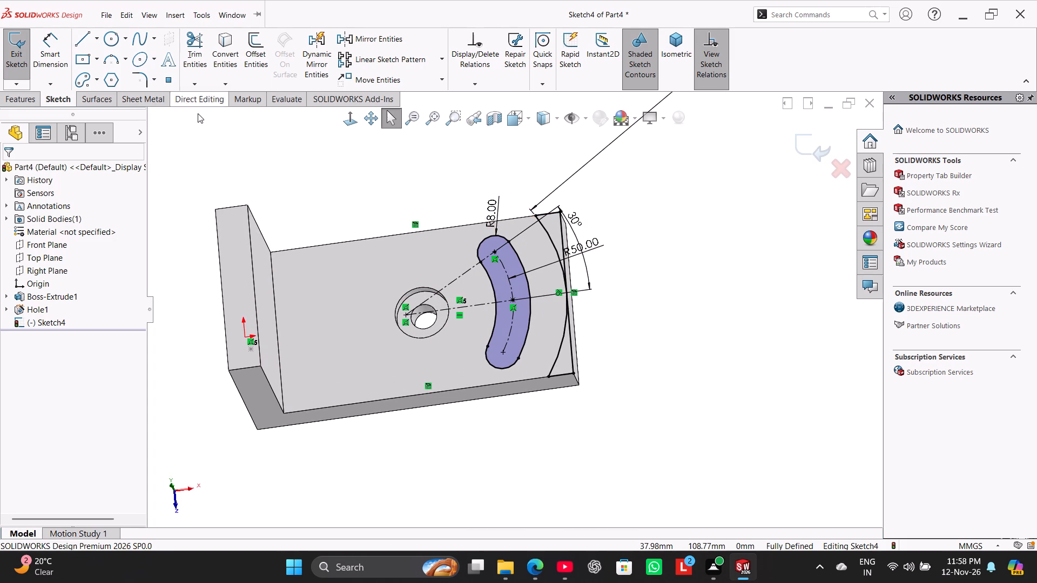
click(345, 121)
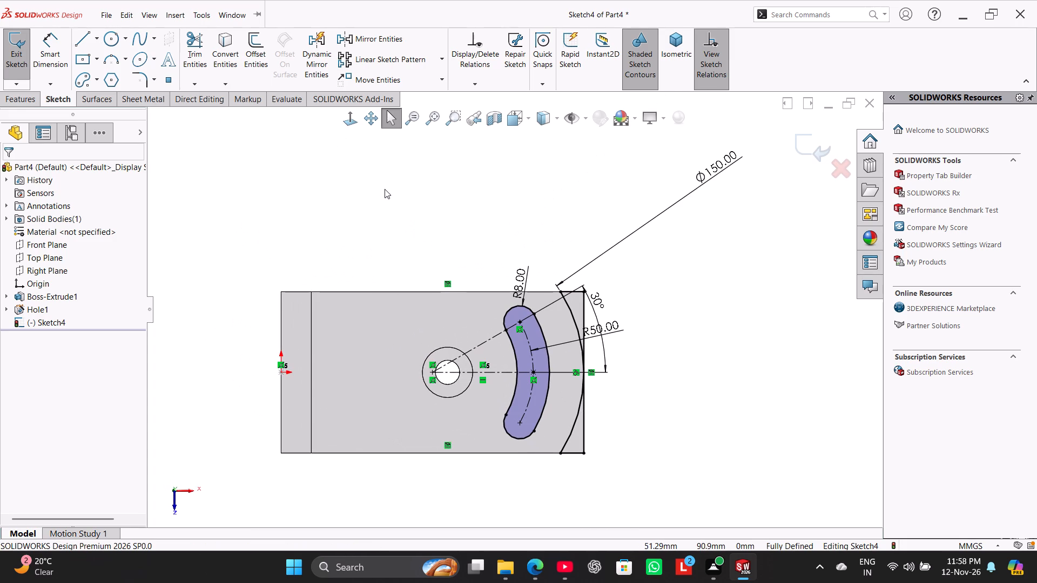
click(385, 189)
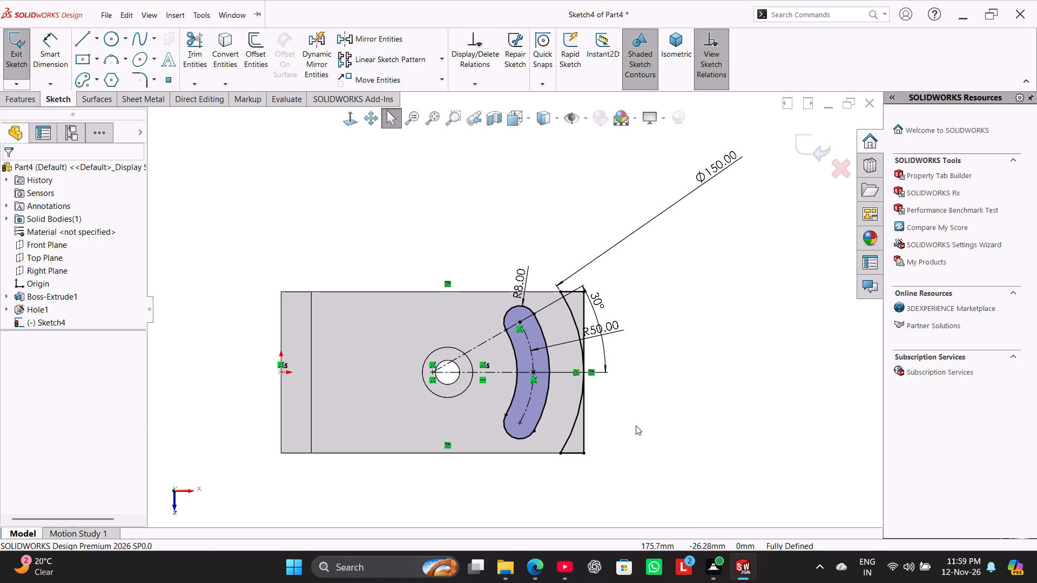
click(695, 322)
Extrude-cut the arc slot and the two corner regions outside the end arc, using the Up To Next end condition.
click(28, 96)
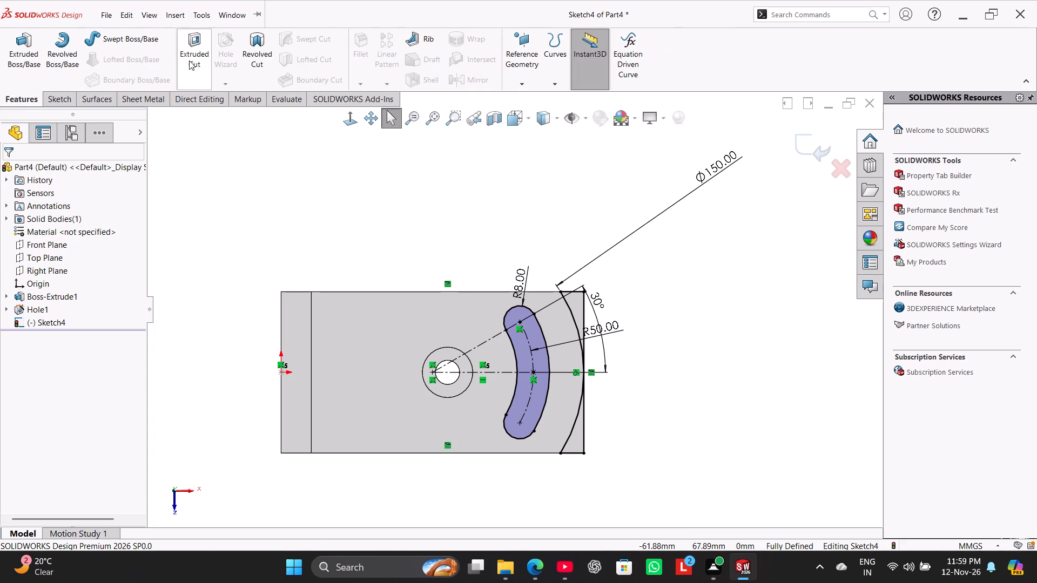
click(203, 48)
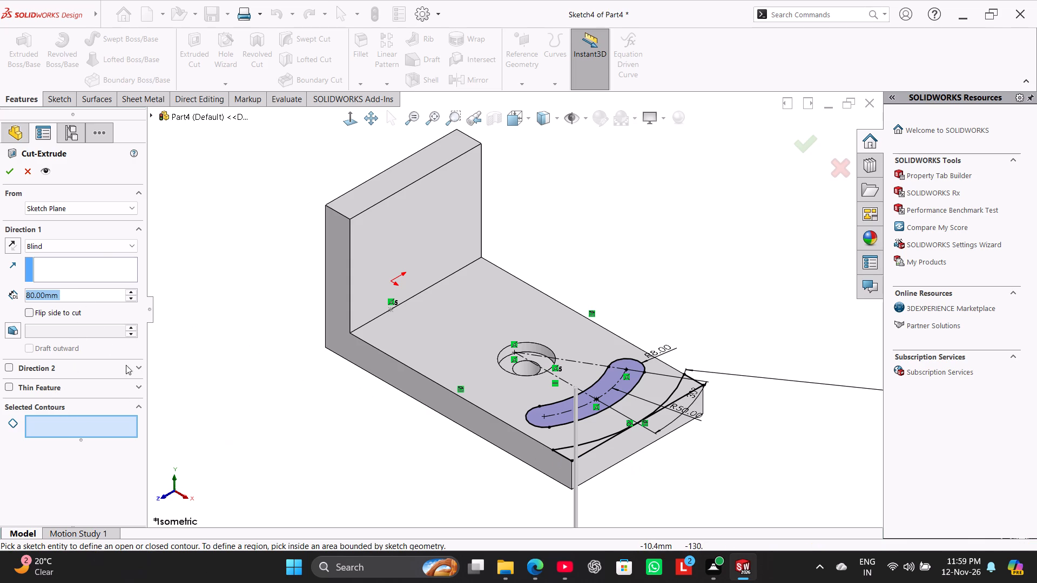
click(585, 448)
click(685, 386)
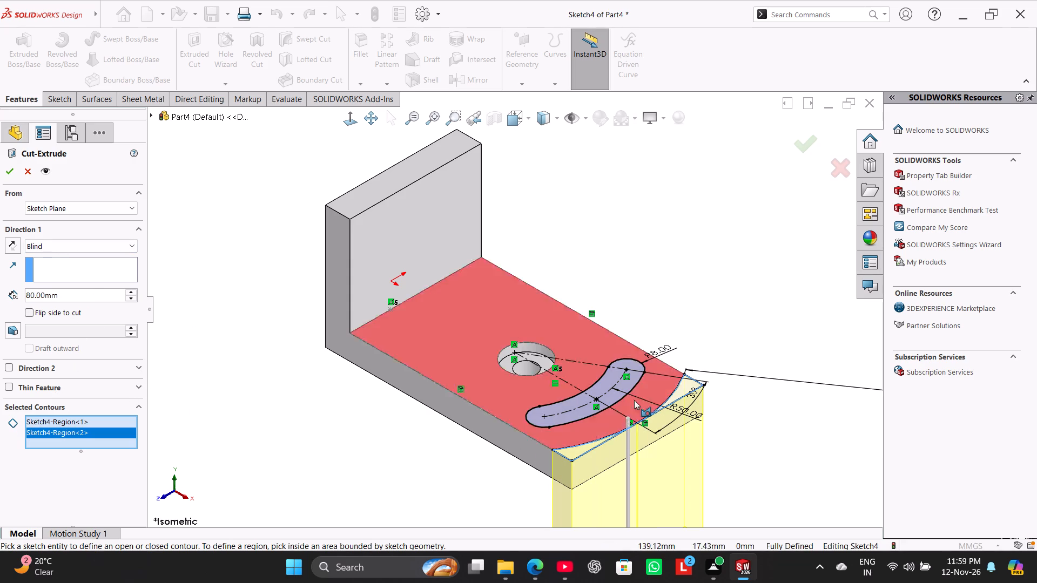
click(566, 417)
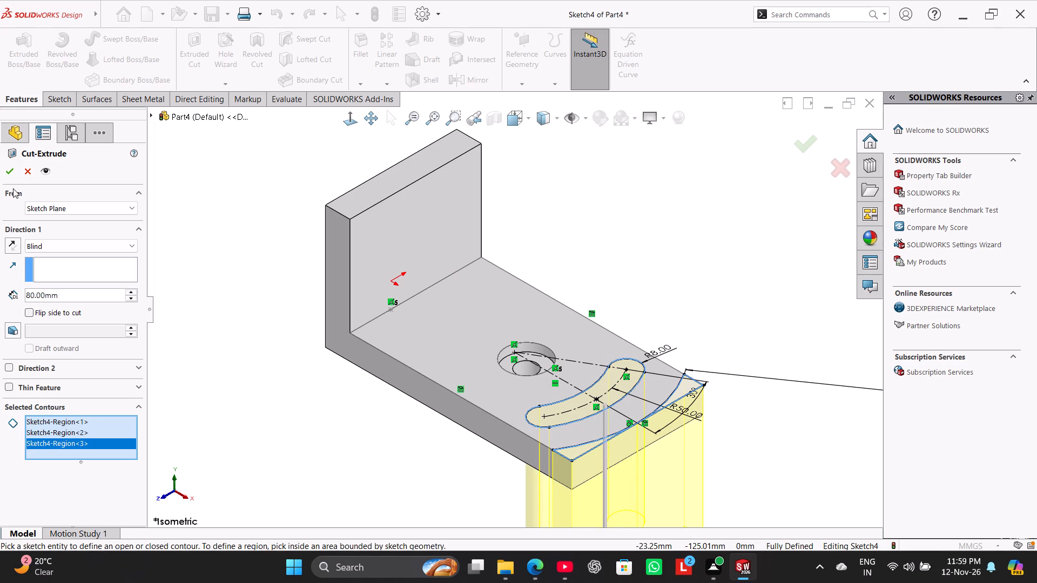
click(58, 247)
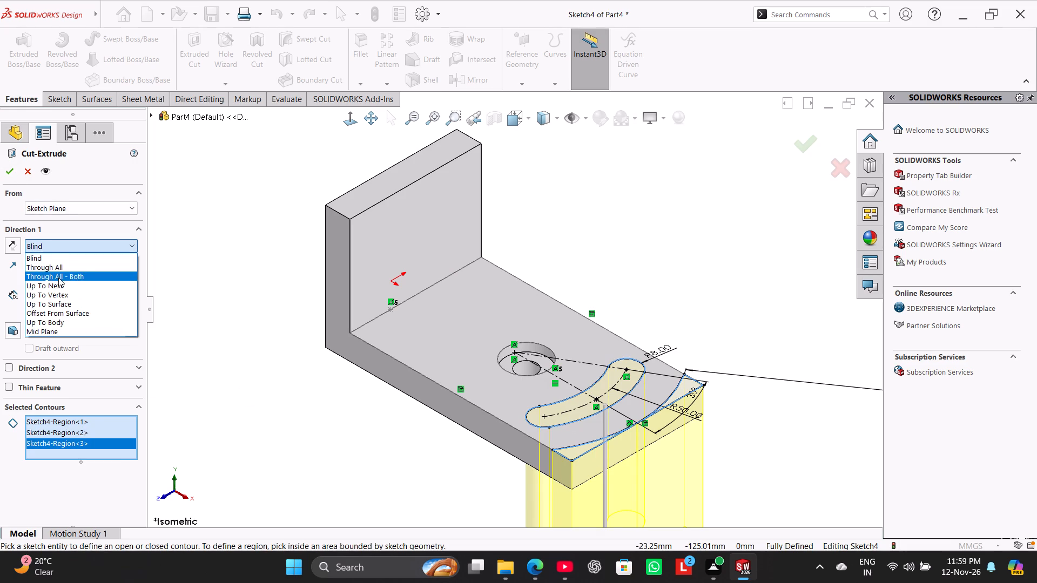
click(61, 286)
click(8, 168)
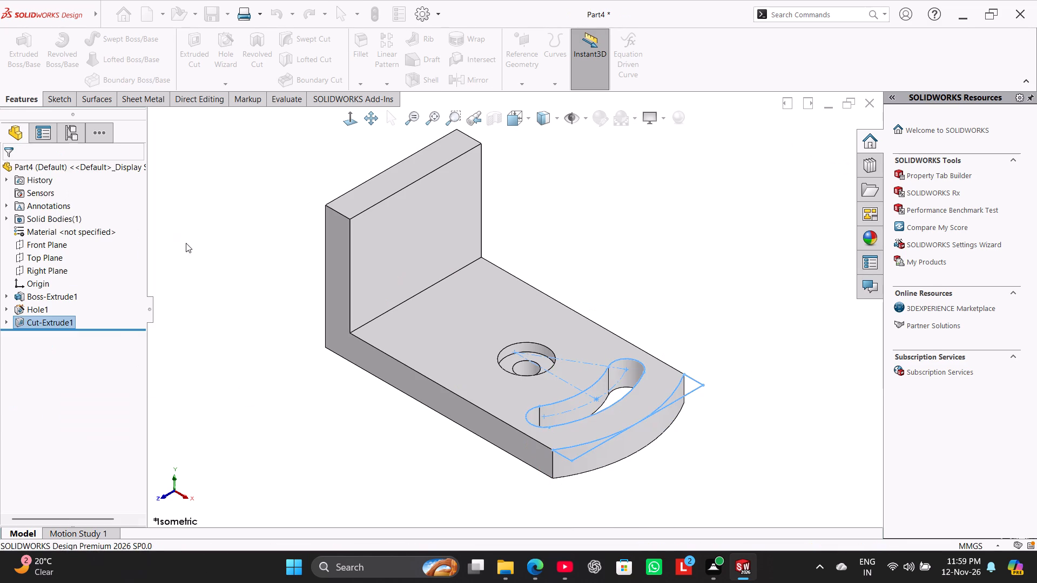
click(190, 245)
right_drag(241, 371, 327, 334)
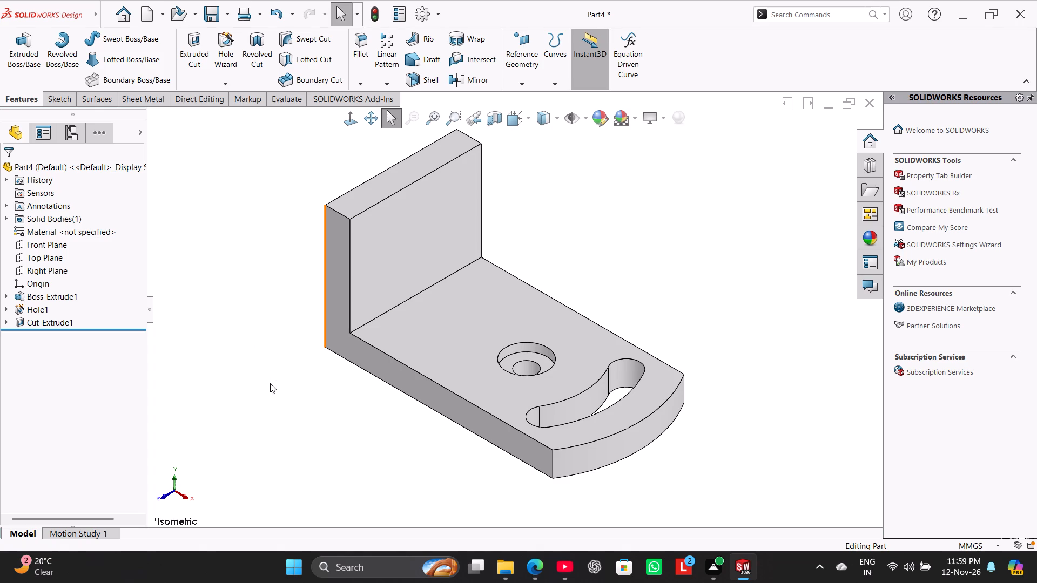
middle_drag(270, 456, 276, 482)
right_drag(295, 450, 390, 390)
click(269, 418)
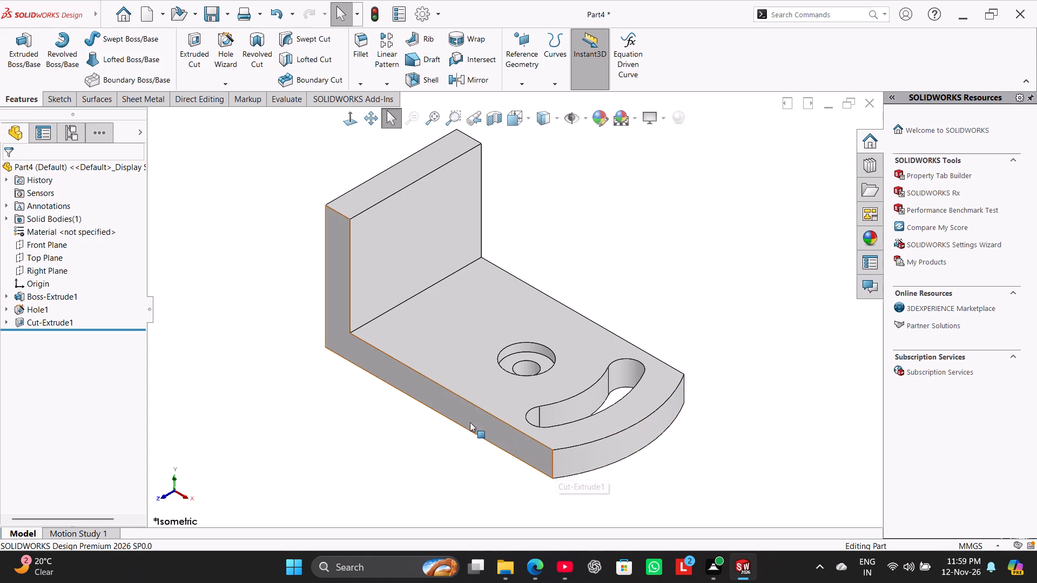
Fillet the two corner edges at the horizontal leg's rounded end and the two top corner edges of the vertical leg with a 10 mm radius.
click(361, 48)
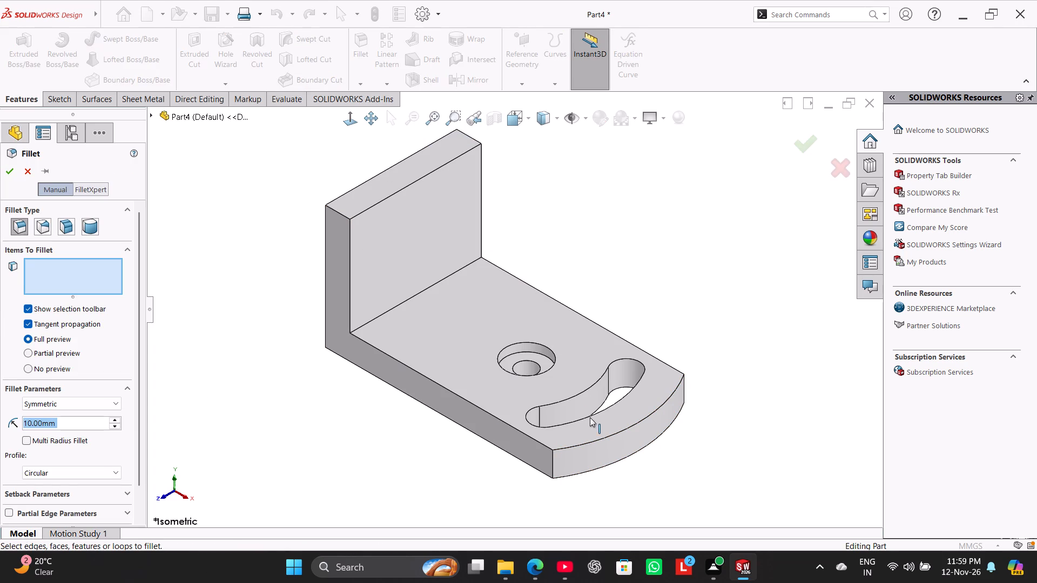
click(551, 464)
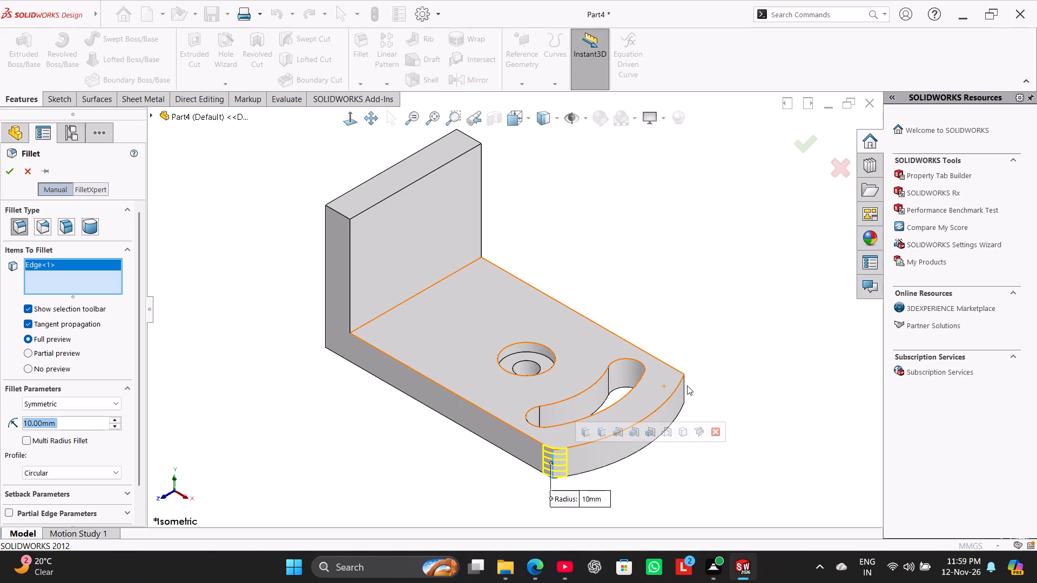
click(589, 431)
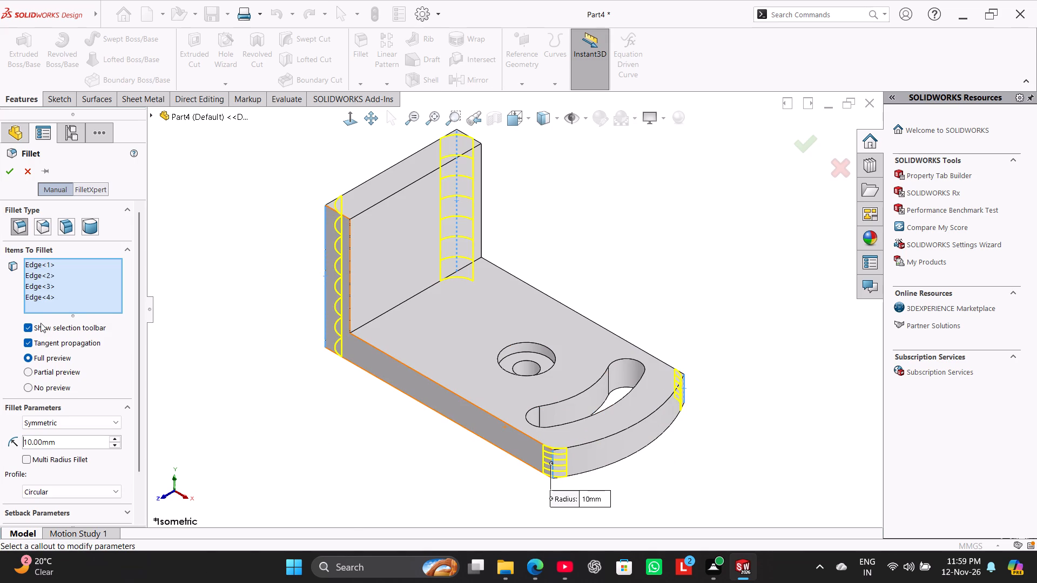
click(41, 294)
right_click(41, 294)
click(62, 316)
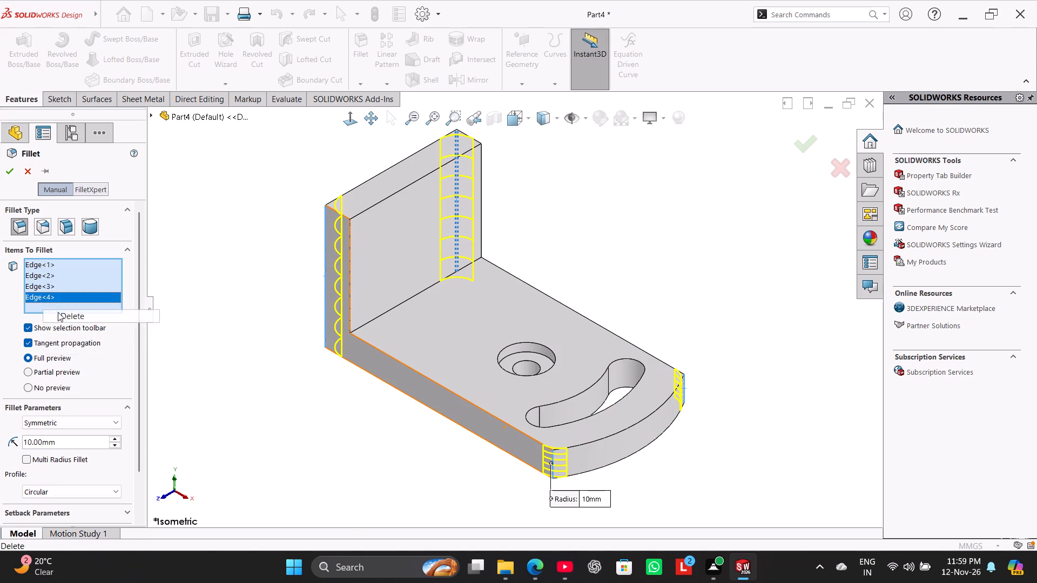
right_click(42, 287)
click(62, 309)
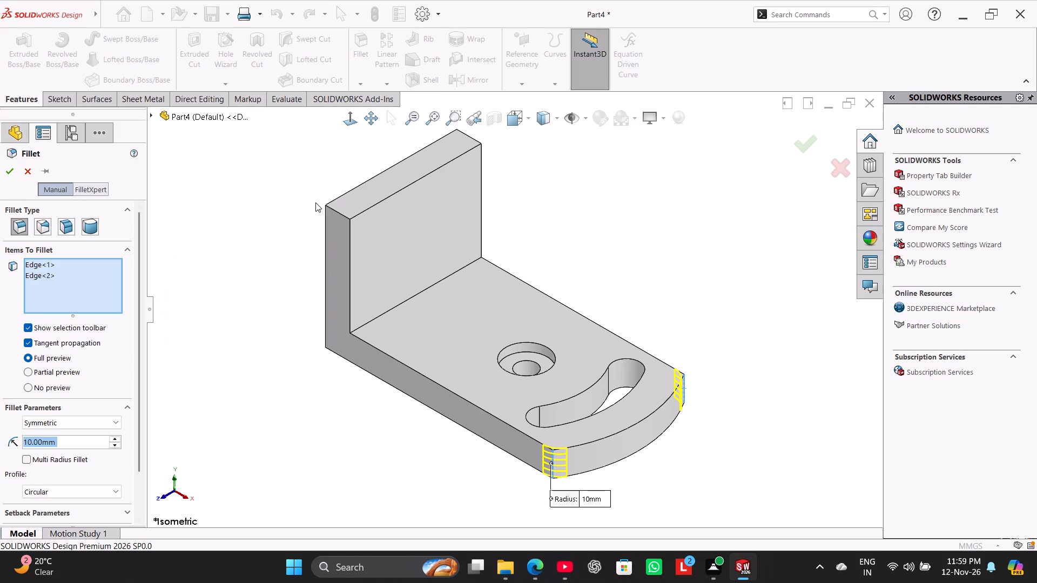
click(342, 214)
click(475, 139)
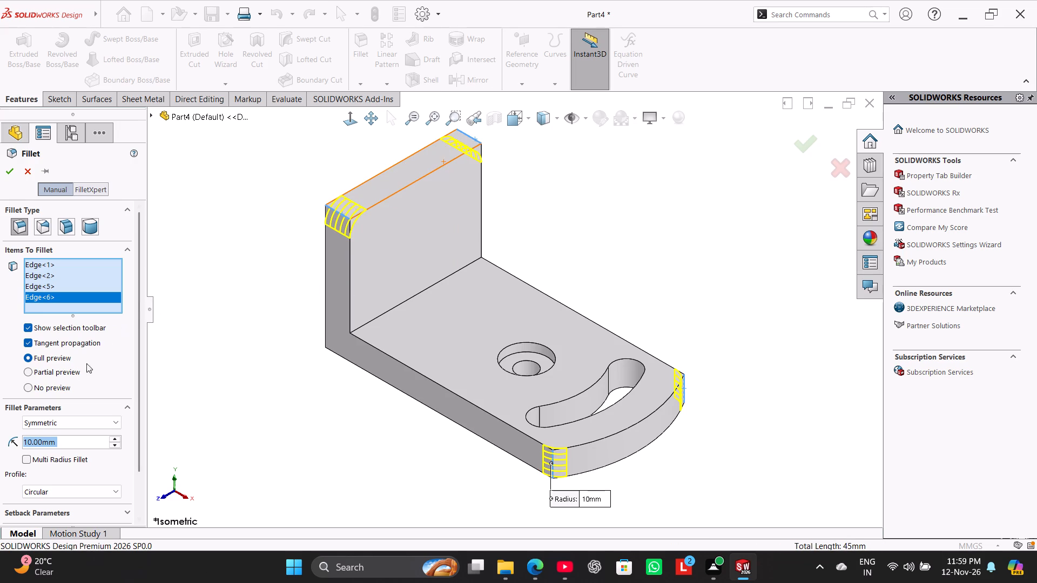
click(11, 174)
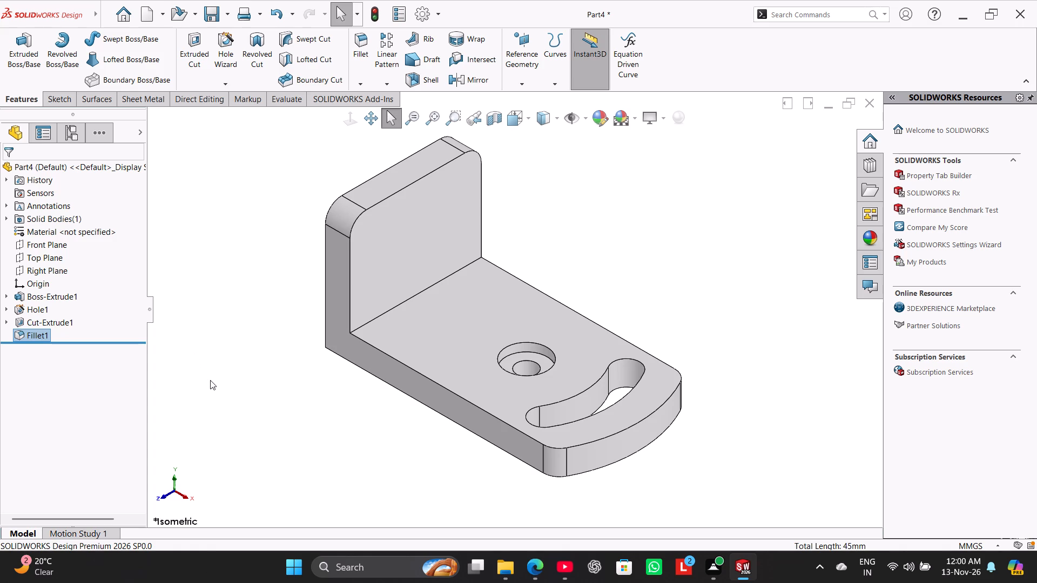
Edit the fillet on the four bracket corners and set its radius to 20 mm.
right_click(38, 334)
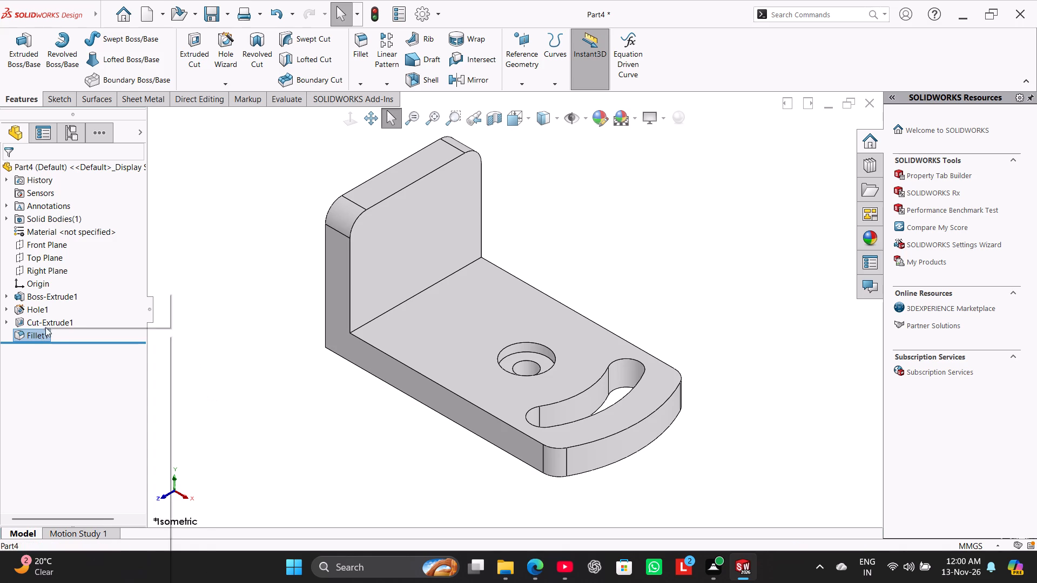
click(46, 304)
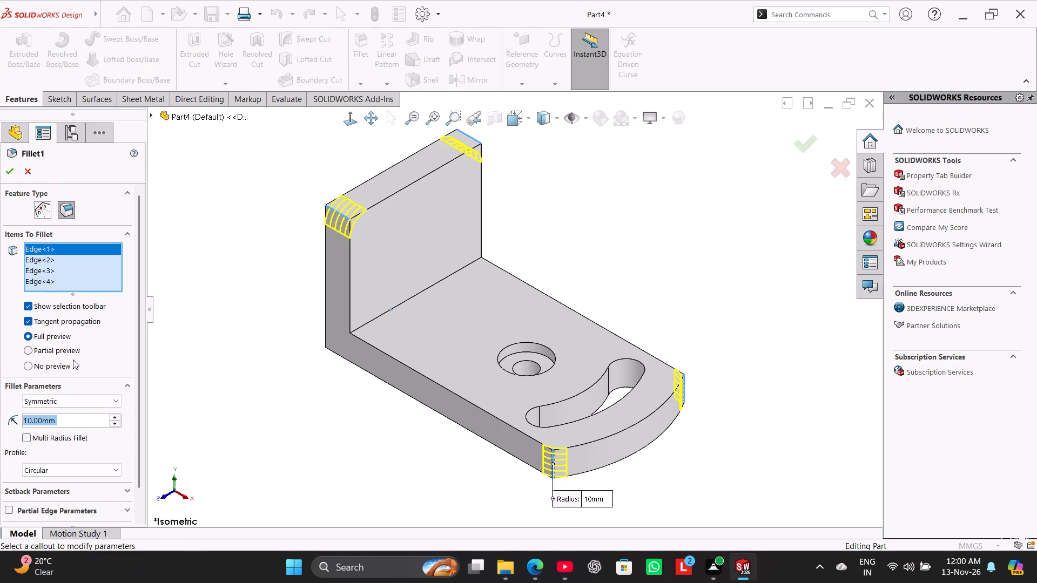
text(20)
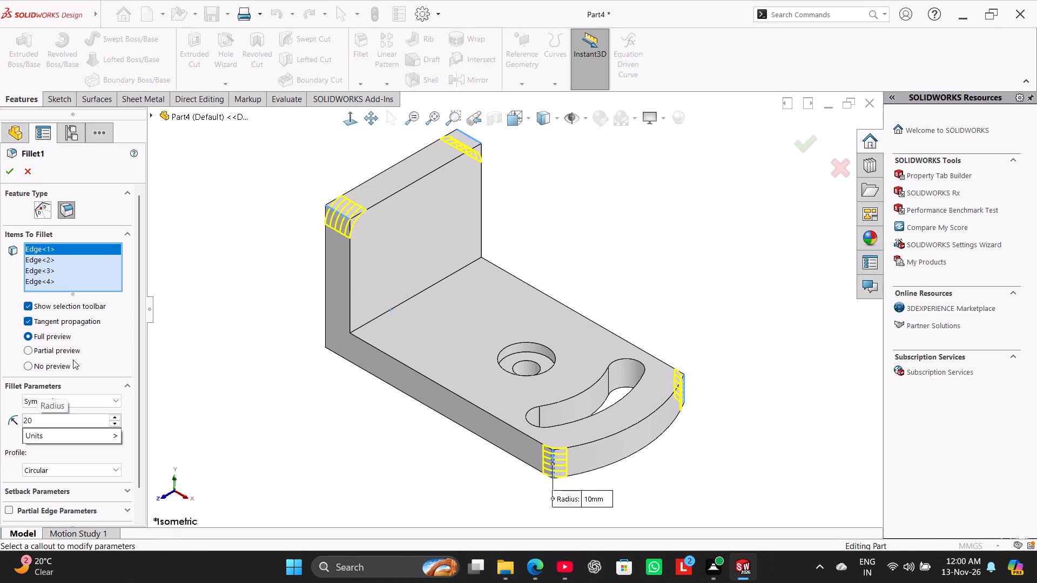
key(Return)
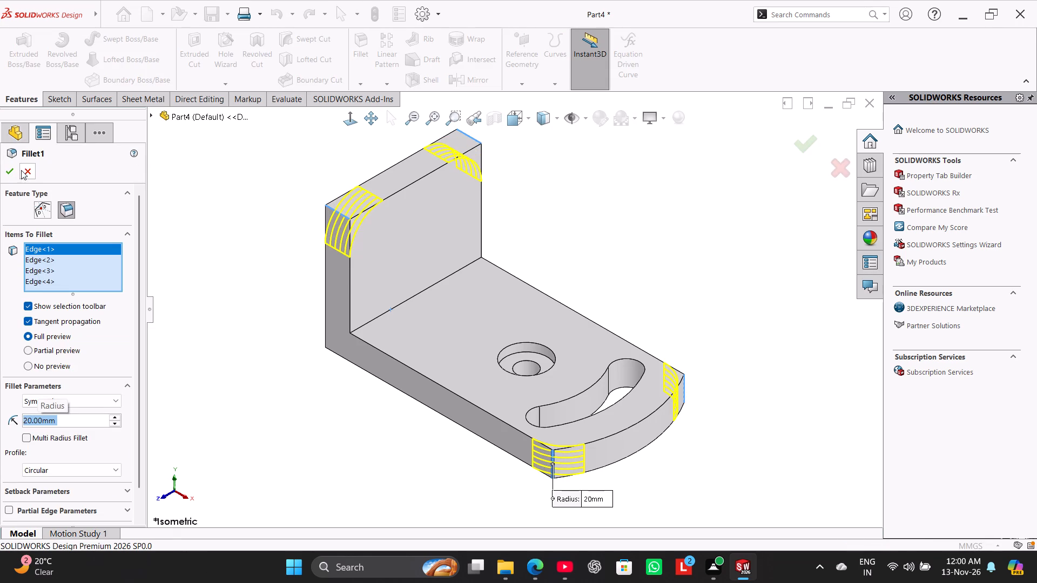
drag(15, 167, 23, 170)
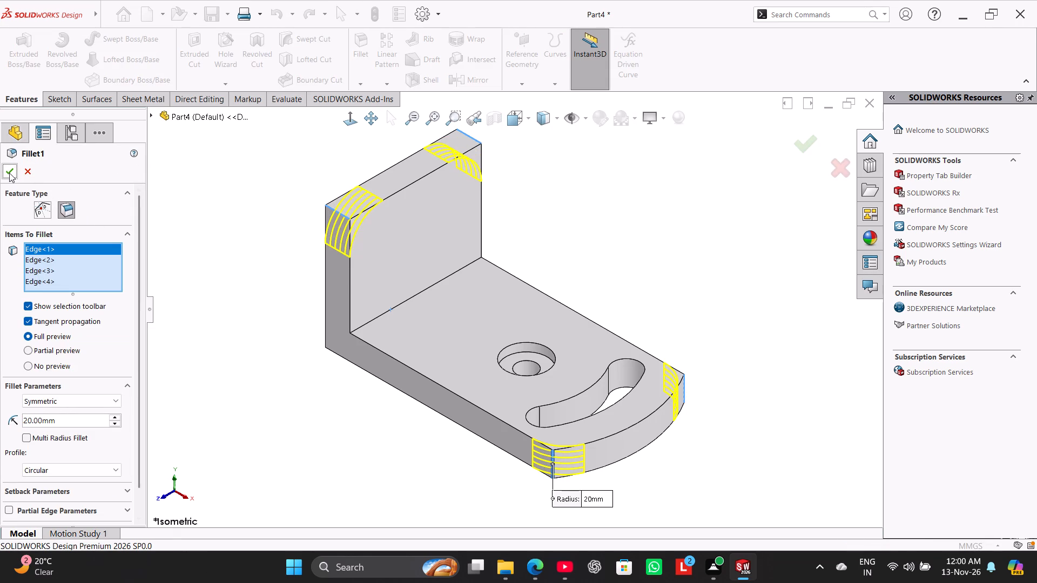
click(9, 173)
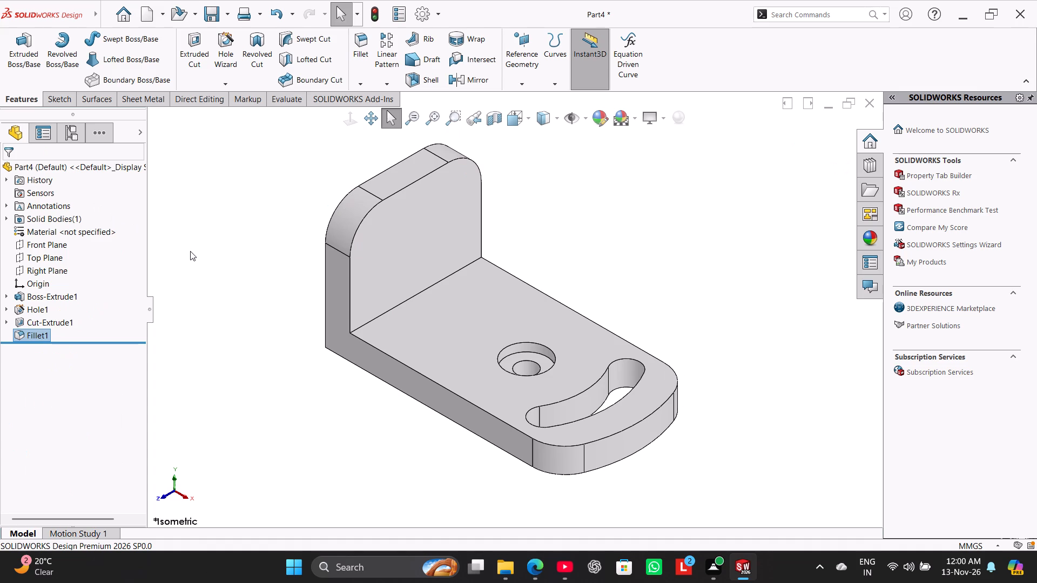
Edit the fillet on the four bracket corners and set its radius to 15 mm.
click(194, 251)
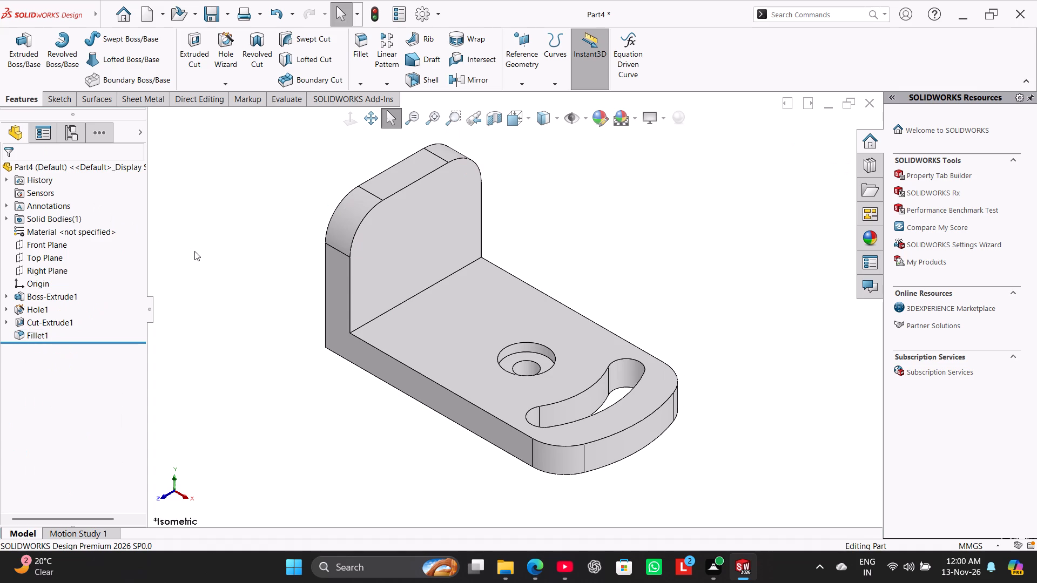
right_click(44, 332)
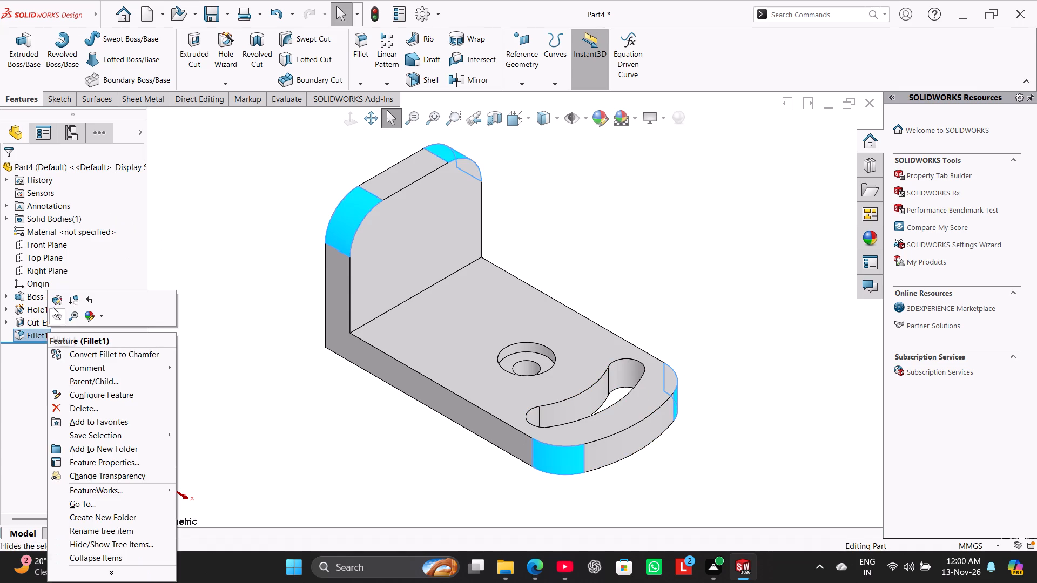
click(53, 304)
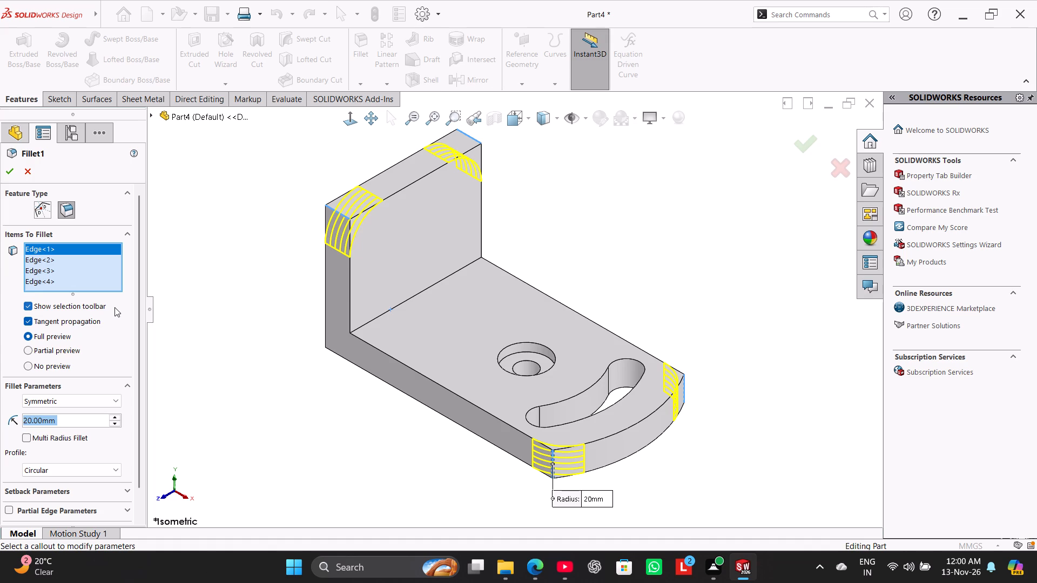
text(15)
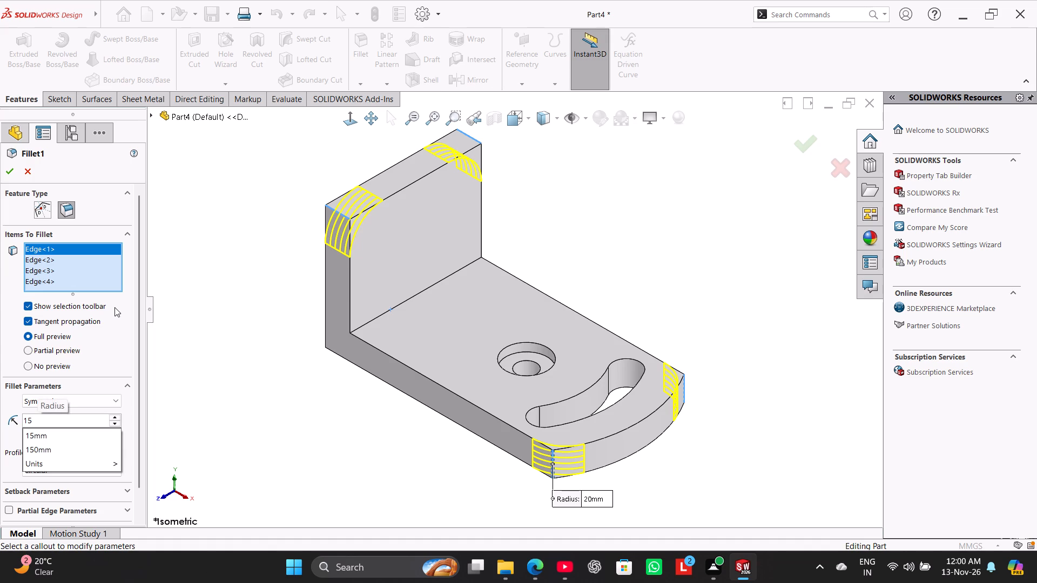
key(Return)
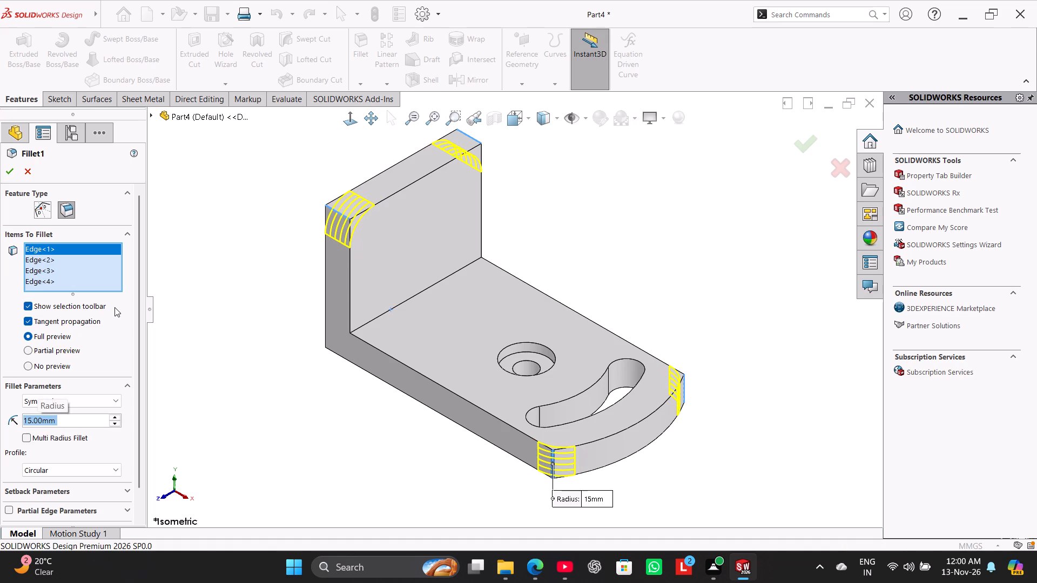
click(10, 170)
click(234, 215)
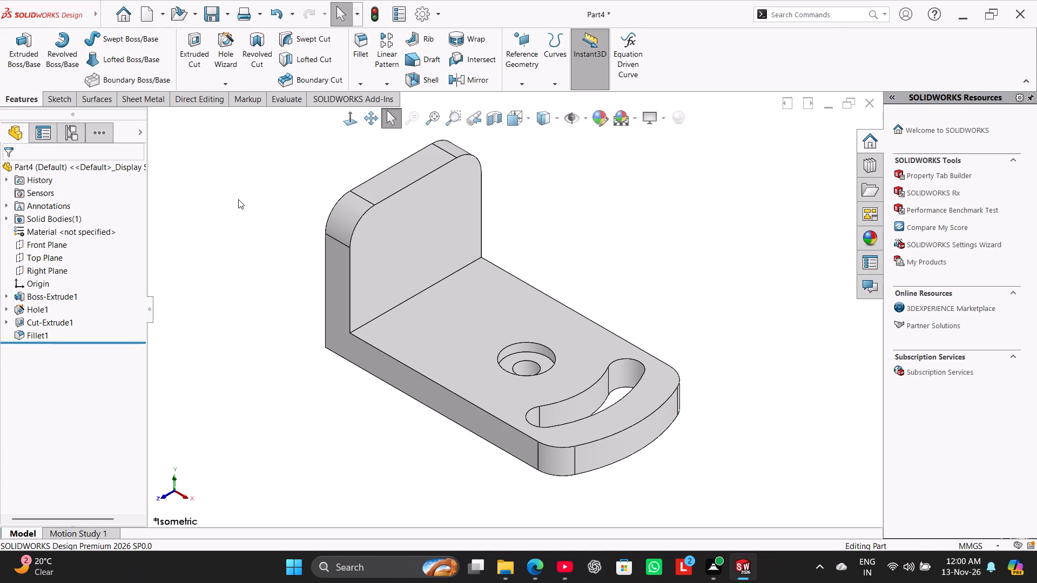
Make the corner fillet a multi-radius fillet and set the two edges at the horizontal leg's rounded end to 20 mm.
right_click(39, 334)
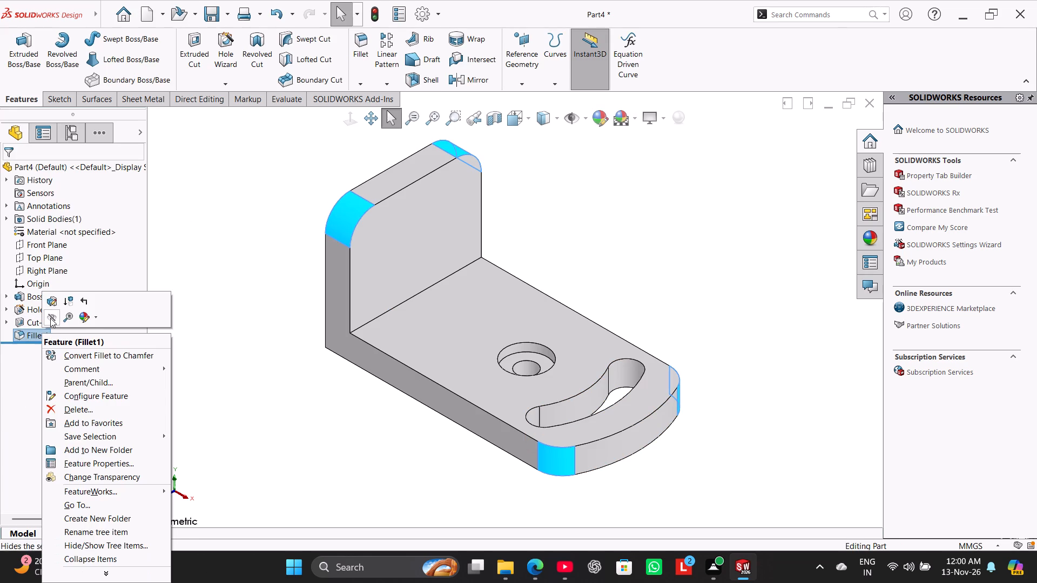
click(53, 300)
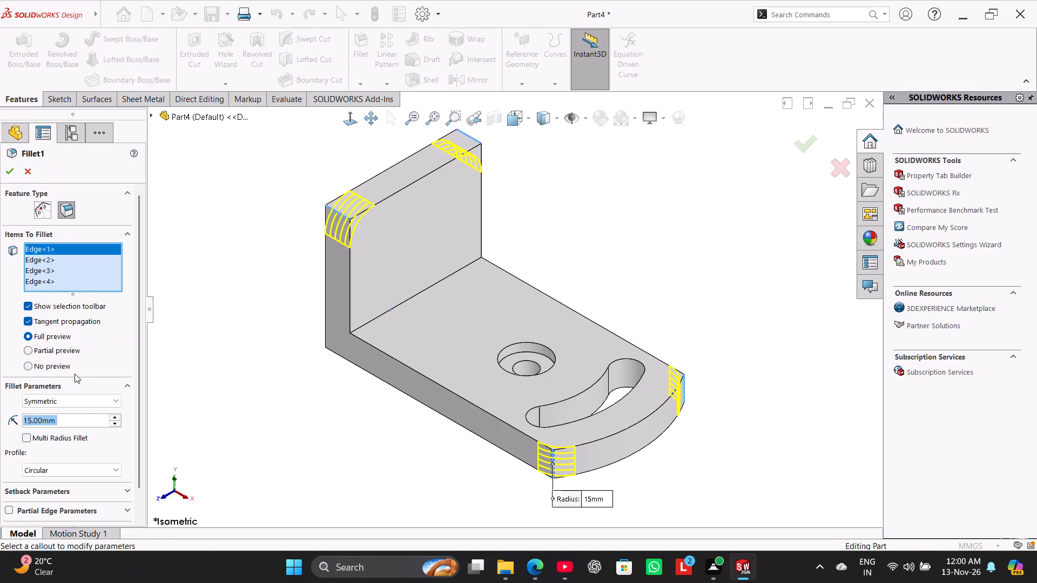
click(26, 438)
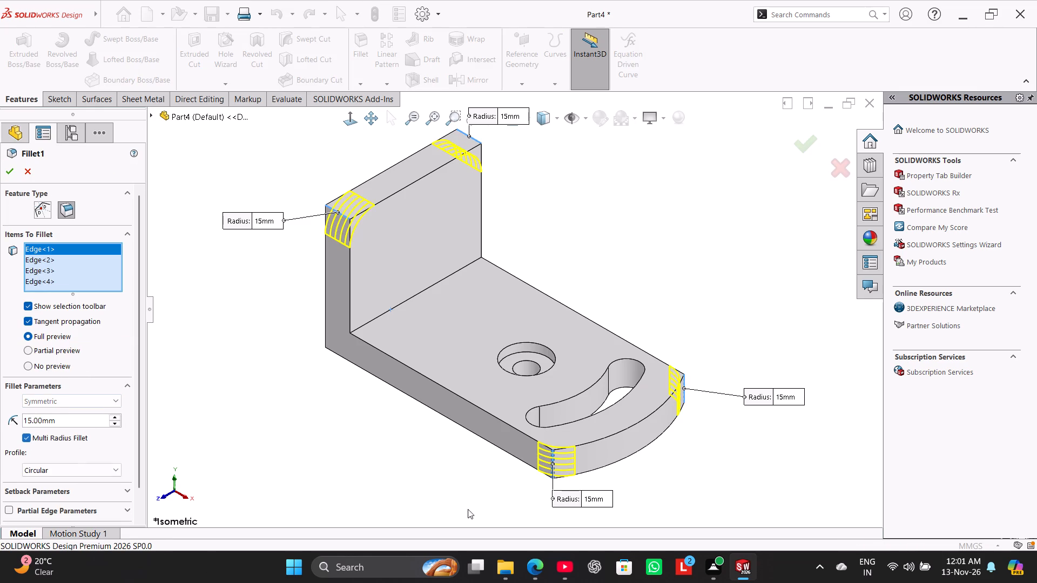
double_click(600, 500)
text(20)
key(Return)
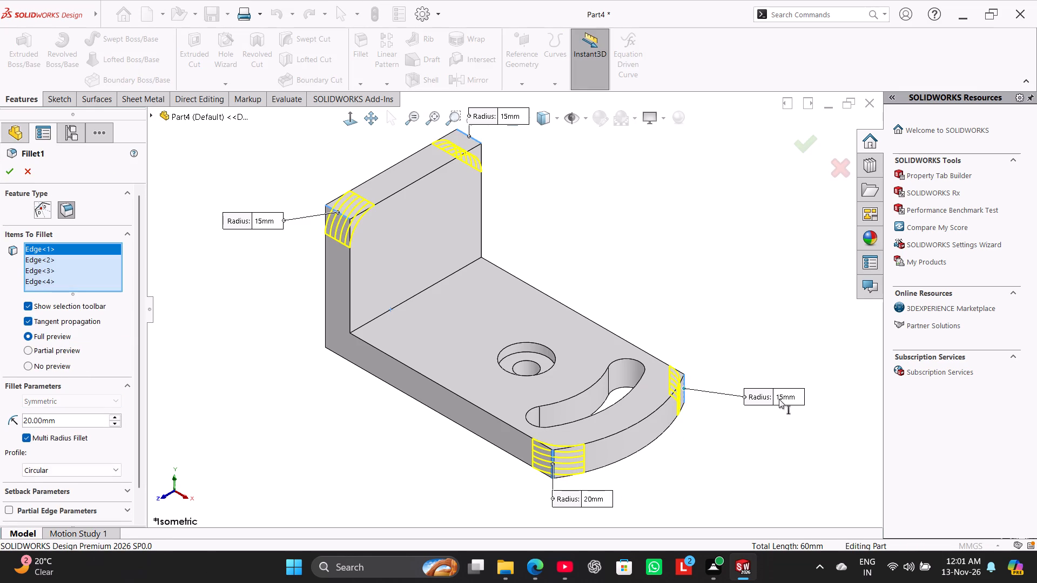
double_click(779, 399)
text(20)
key(Return)
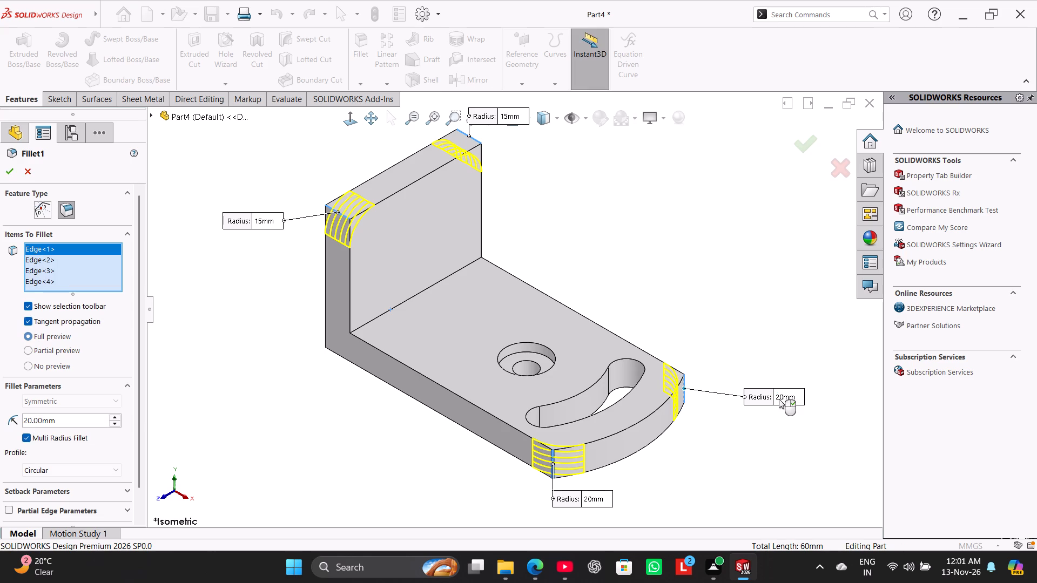
click(9, 170)
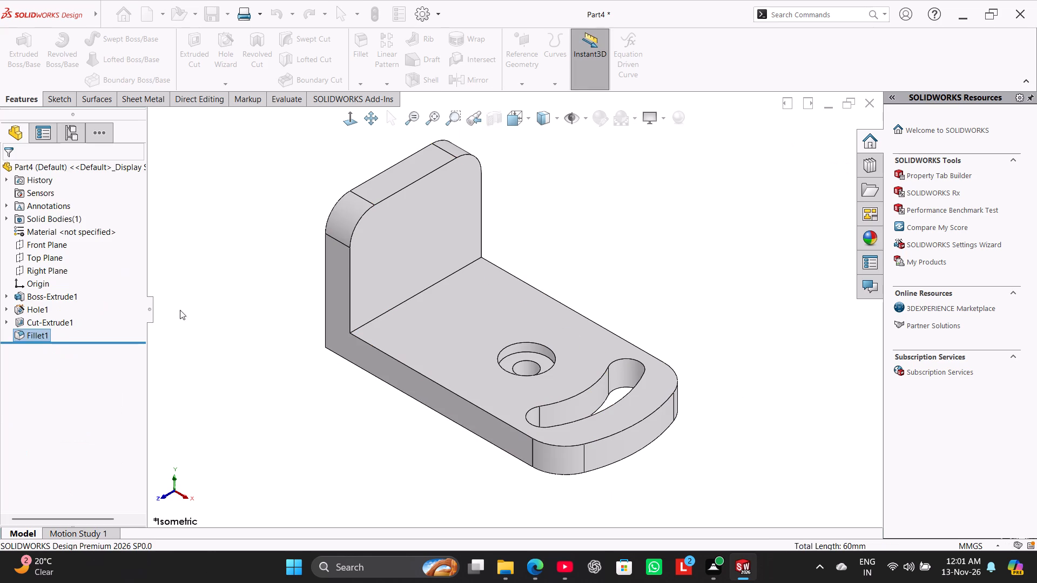
click(196, 328)
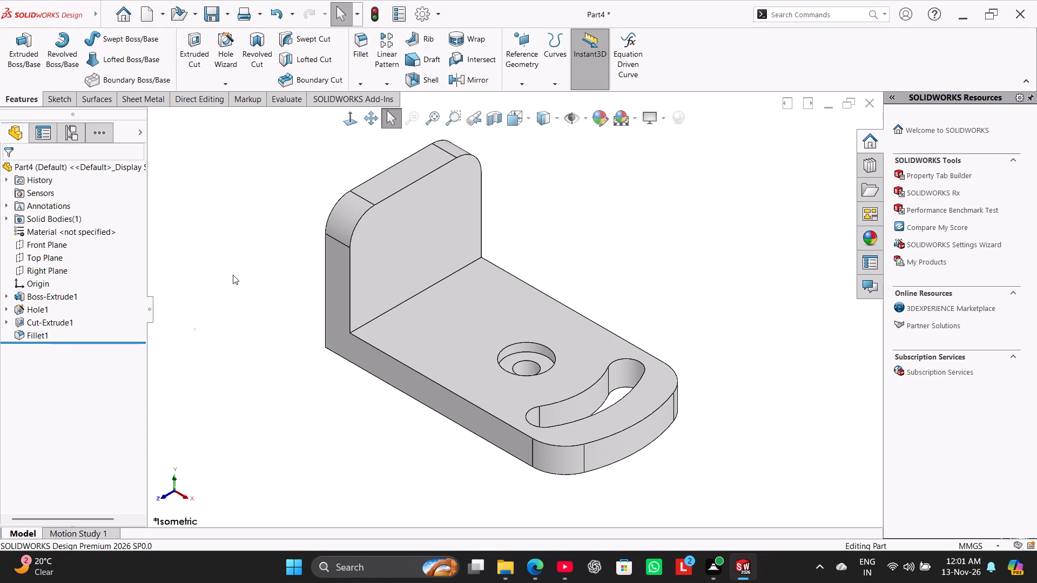
Reorder the features so that the counterbored hole comes after the corner fillet.
middle_drag(232, 309, 222, 316)
right_drag(223, 313, 266, 271)
drag(44, 308, 64, 341)
Edit the counterbored hole's positions and delete the horizontal and vertical construction lines that locate its centre point.
click(36, 331)
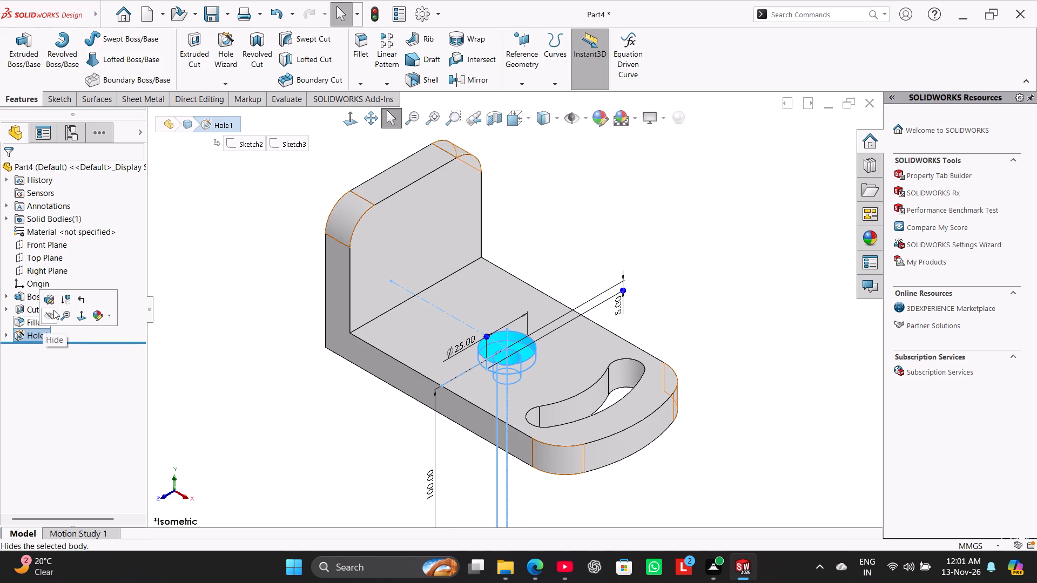
click(49, 302)
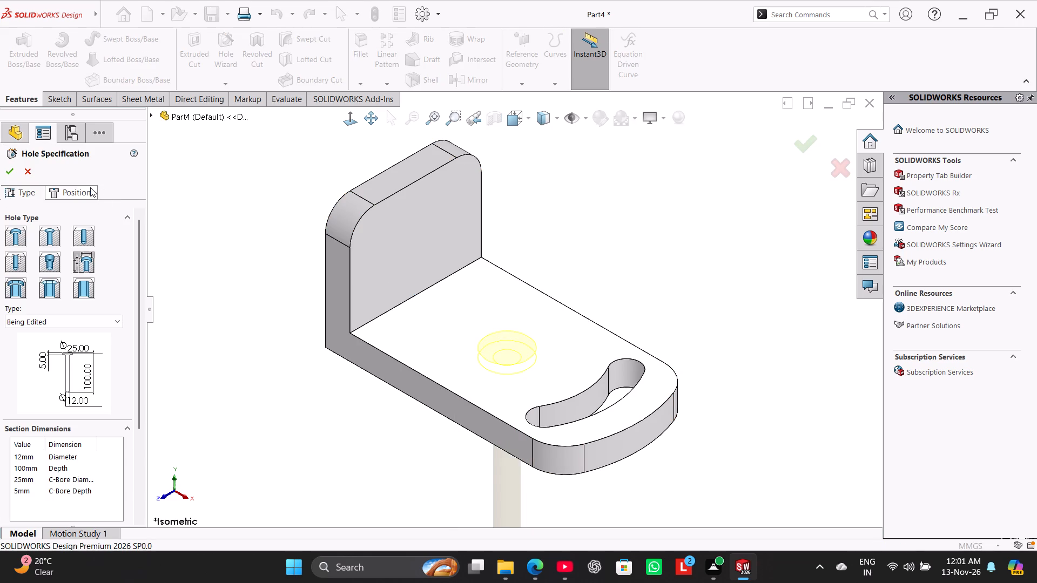
click(90, 187)
right_click(413, 309)
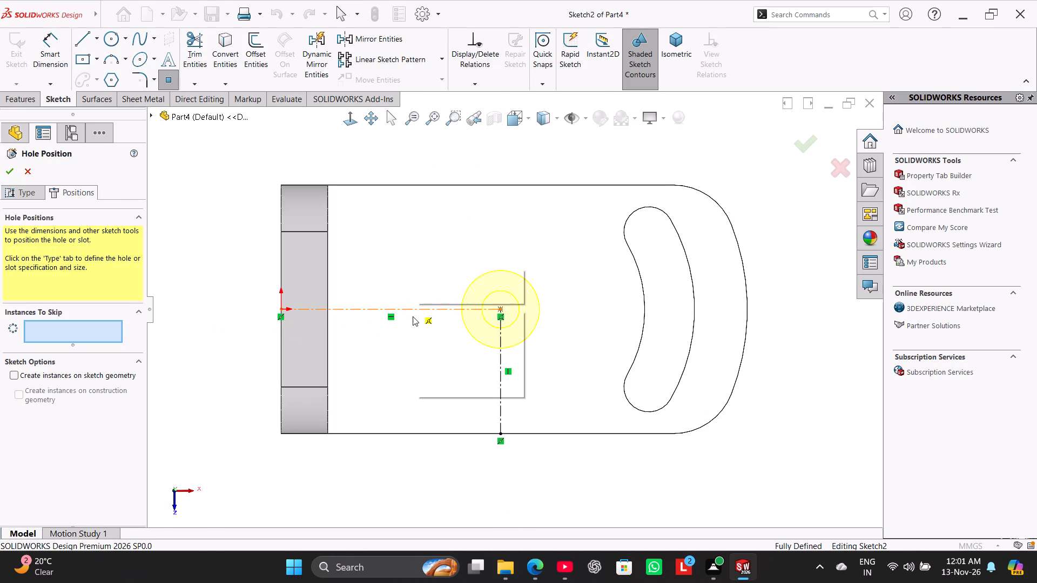
click(411, 457)
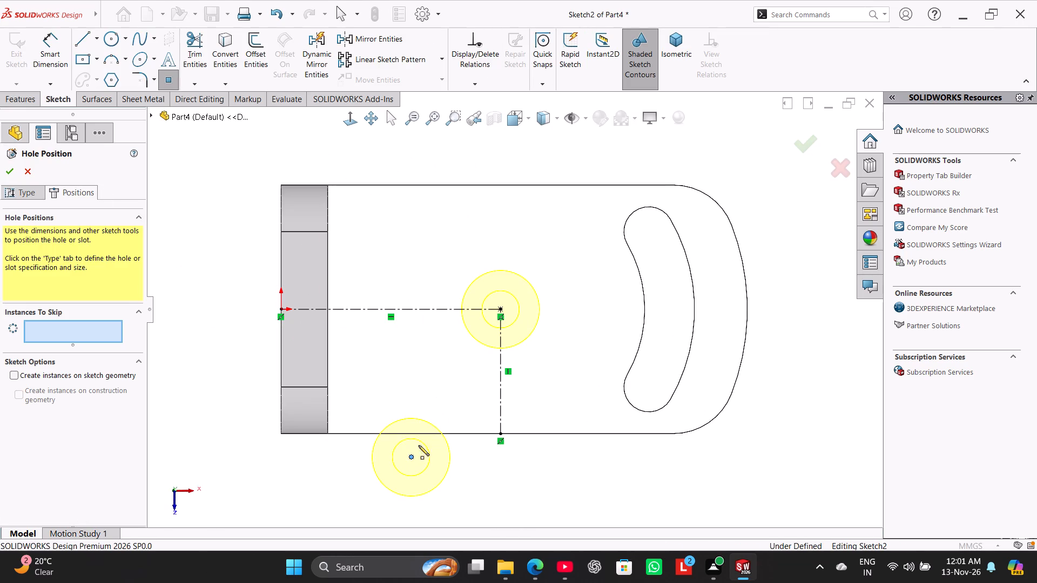
click(217, 255)
key(ctrl+z)
right_click(363, 312)
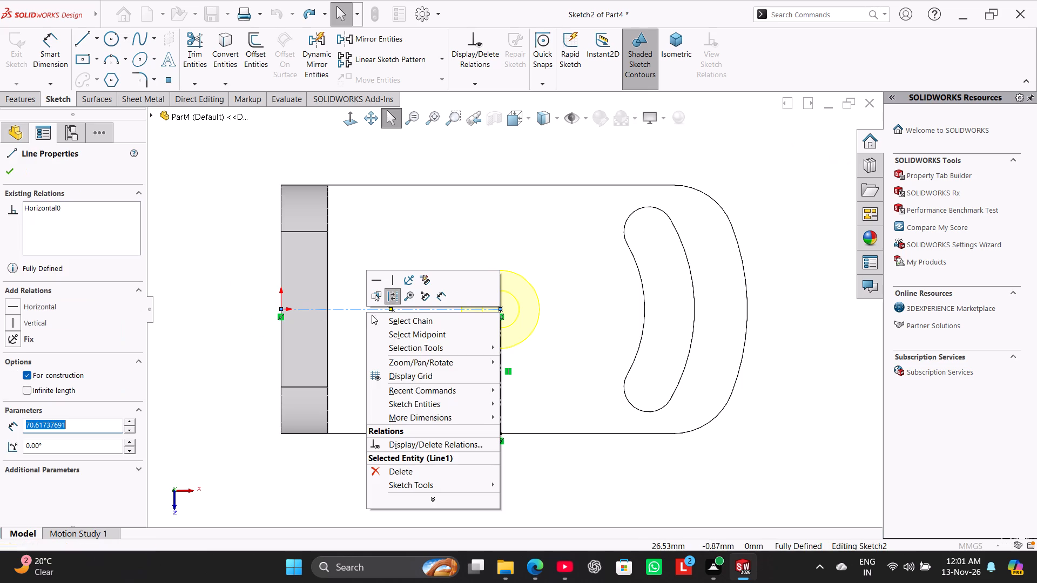
click(414, 469)
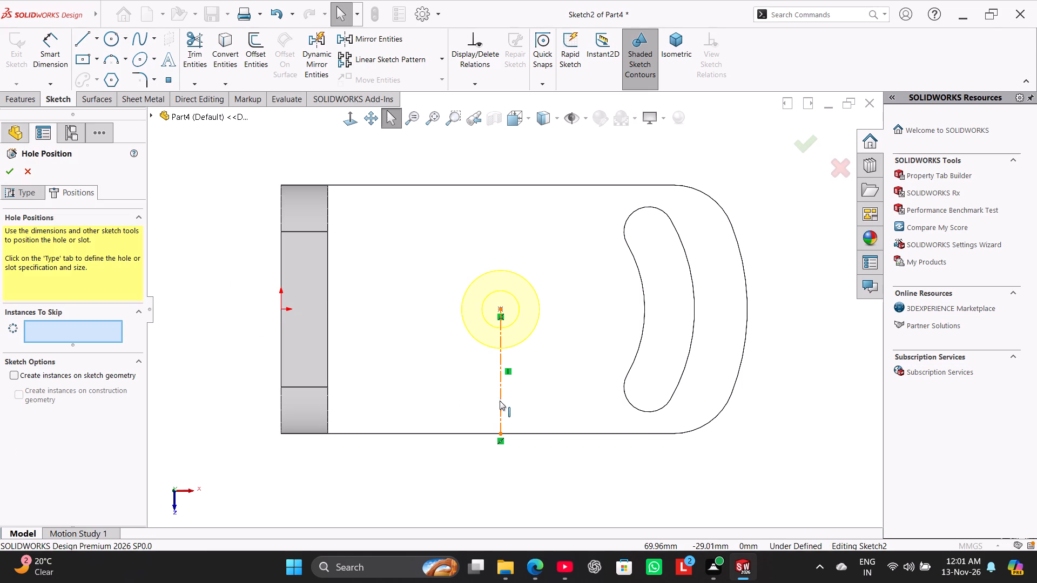
right_click(501, 402)
click(541, 548)
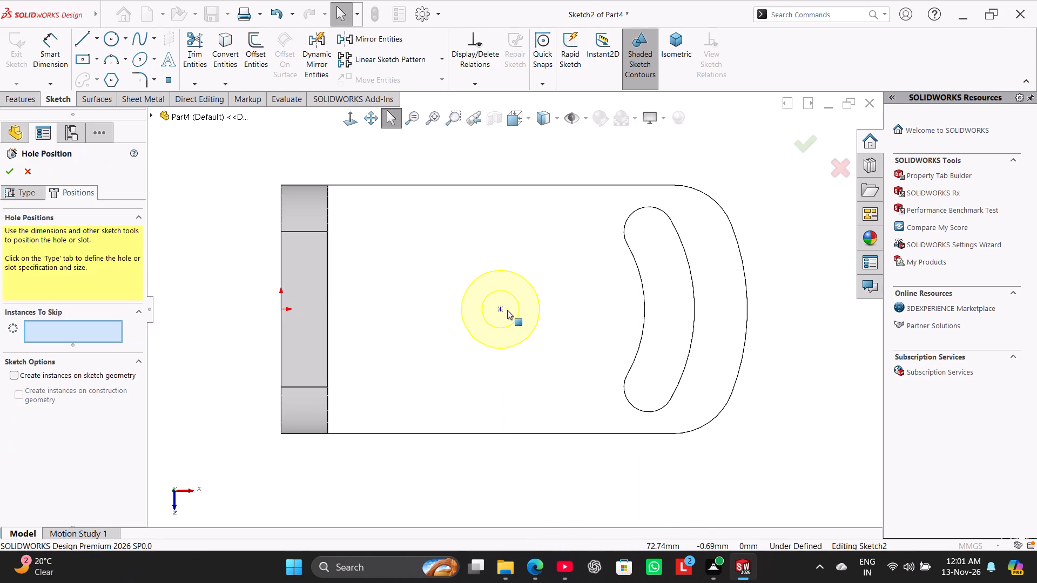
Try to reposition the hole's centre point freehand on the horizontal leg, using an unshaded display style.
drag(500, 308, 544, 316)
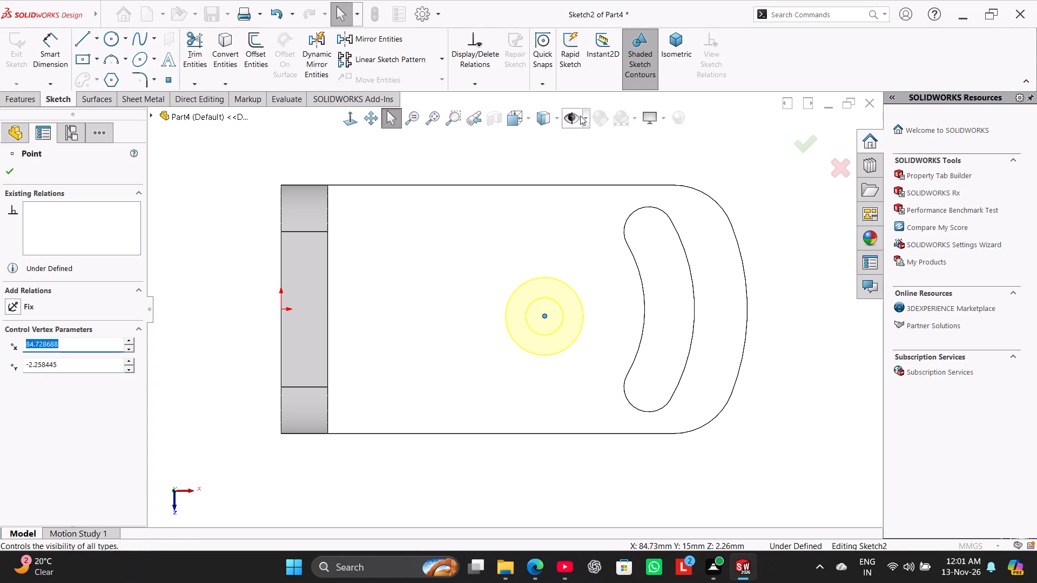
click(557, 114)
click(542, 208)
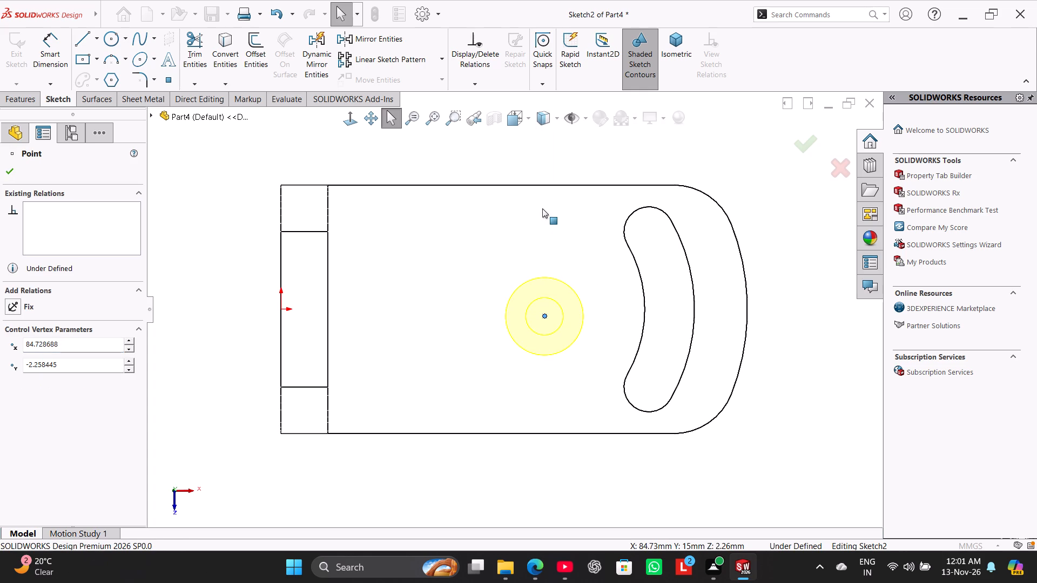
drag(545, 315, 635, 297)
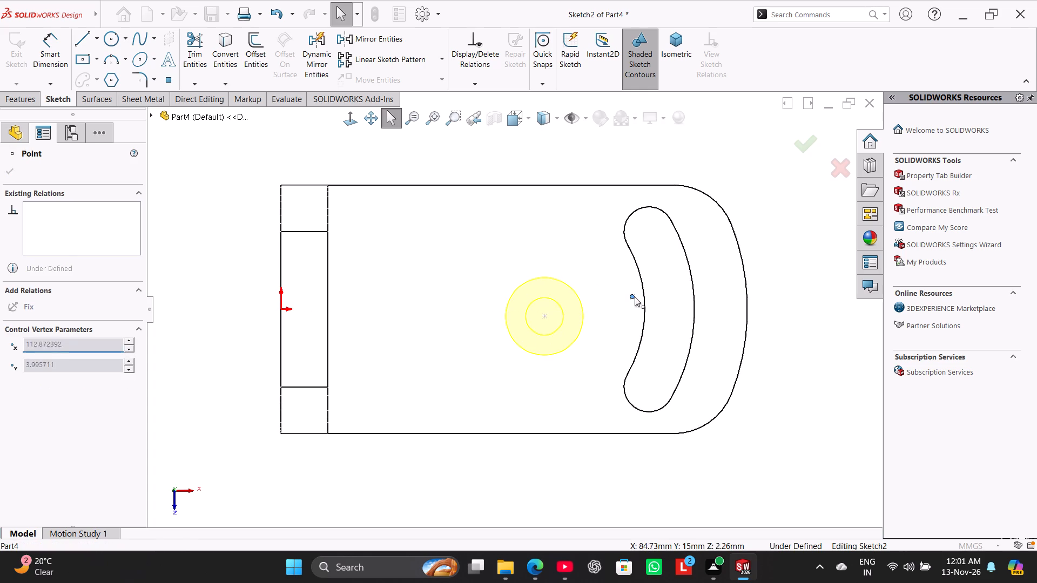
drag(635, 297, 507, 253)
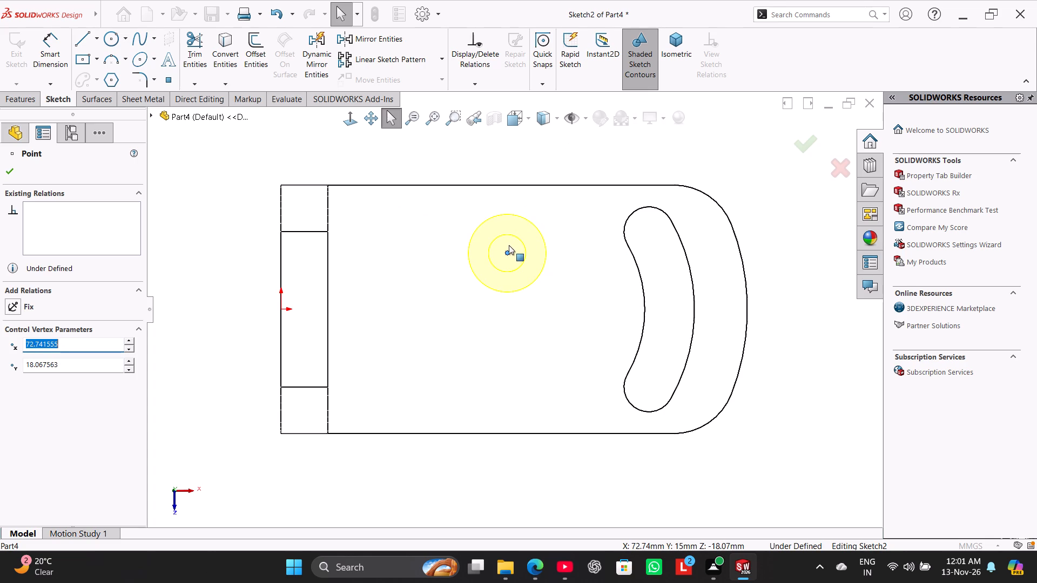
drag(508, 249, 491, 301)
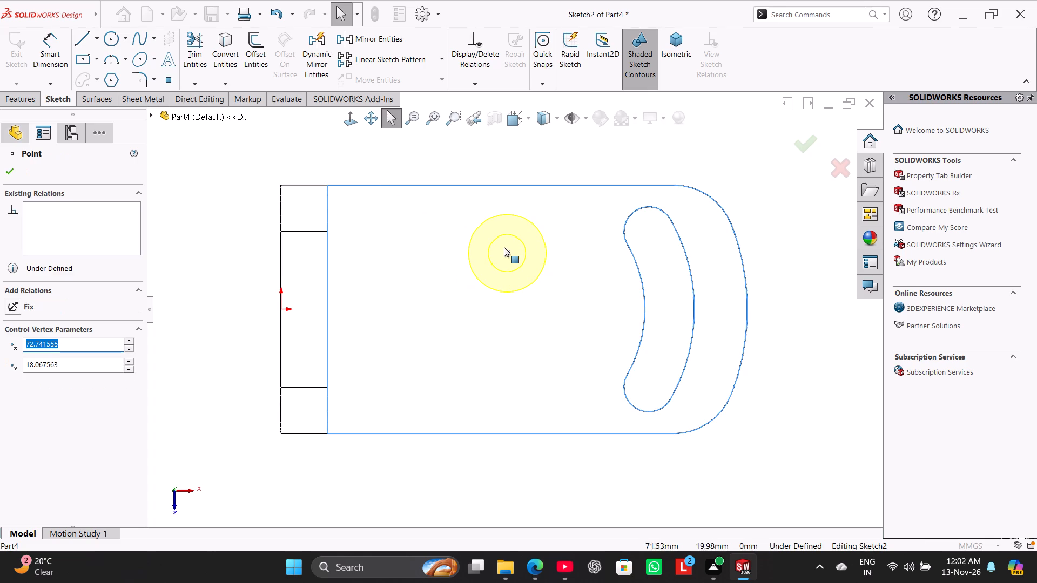
Delete the hole's existing centre point and place a new one at the centre of the horizontal leg's end arc.
right_click(508, 253)
click(548, 399)
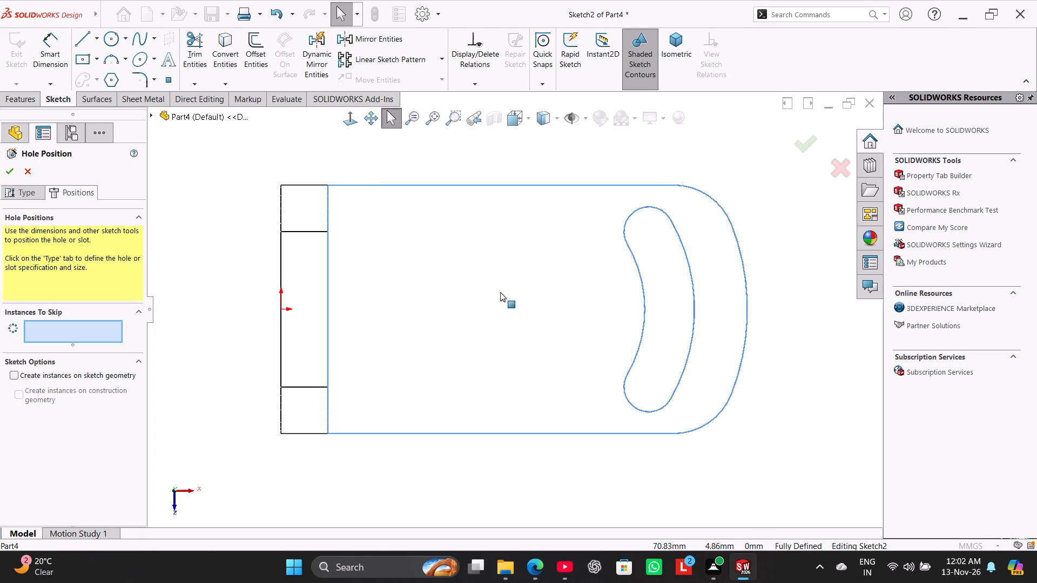
click(172, 80)
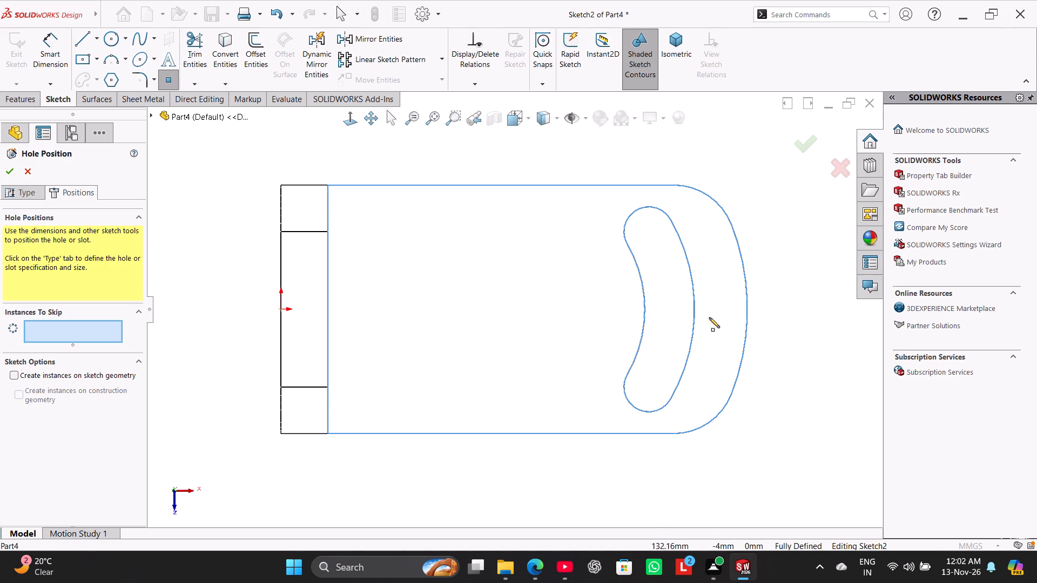
click(512, 307)
click(12, 170)
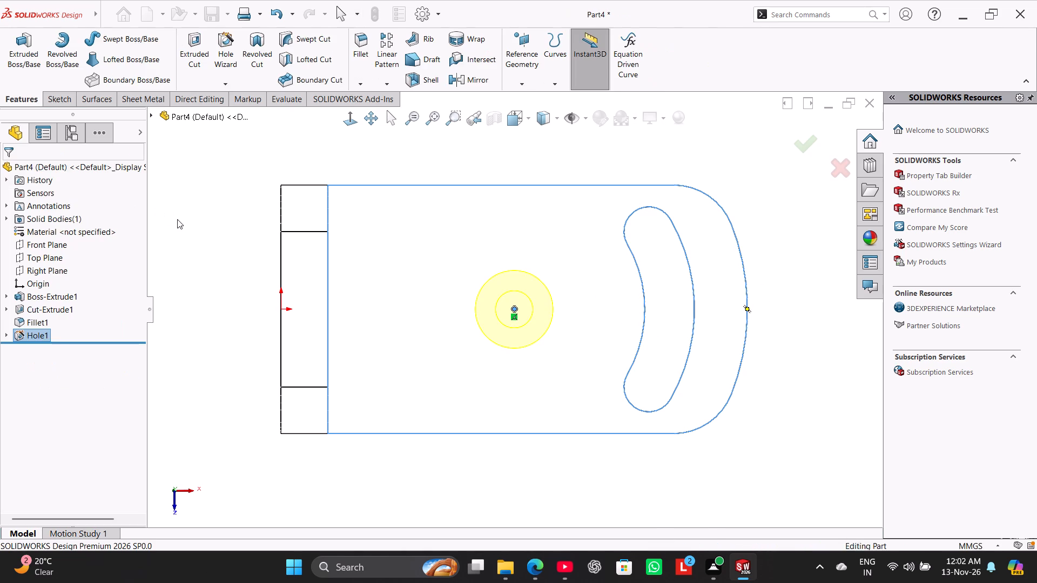
click(194, 231)
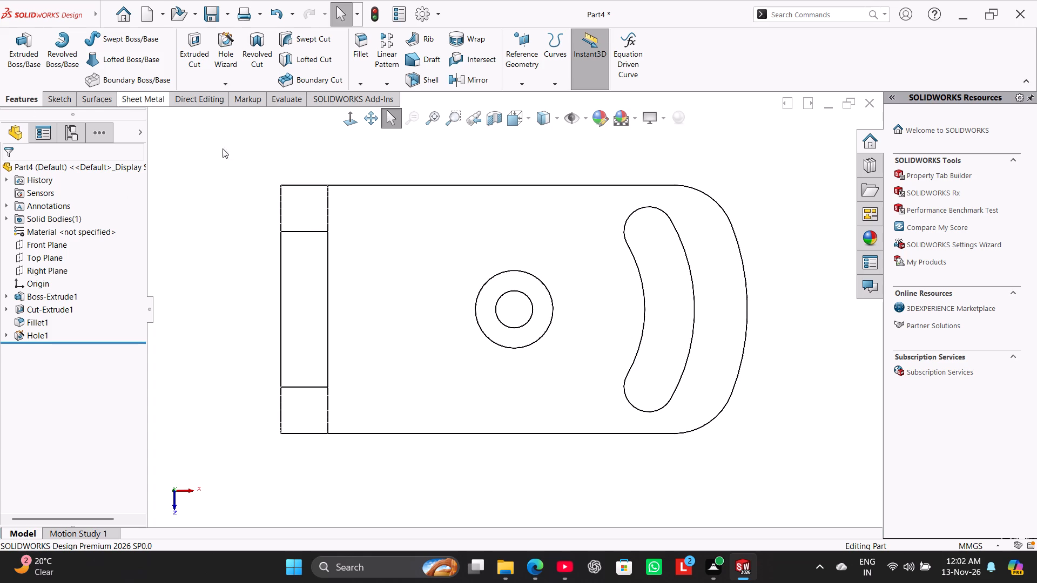
Restore the Shaded With Edges display style and show the bracket in isometric view.
click(556, 127)
click(546, 145)
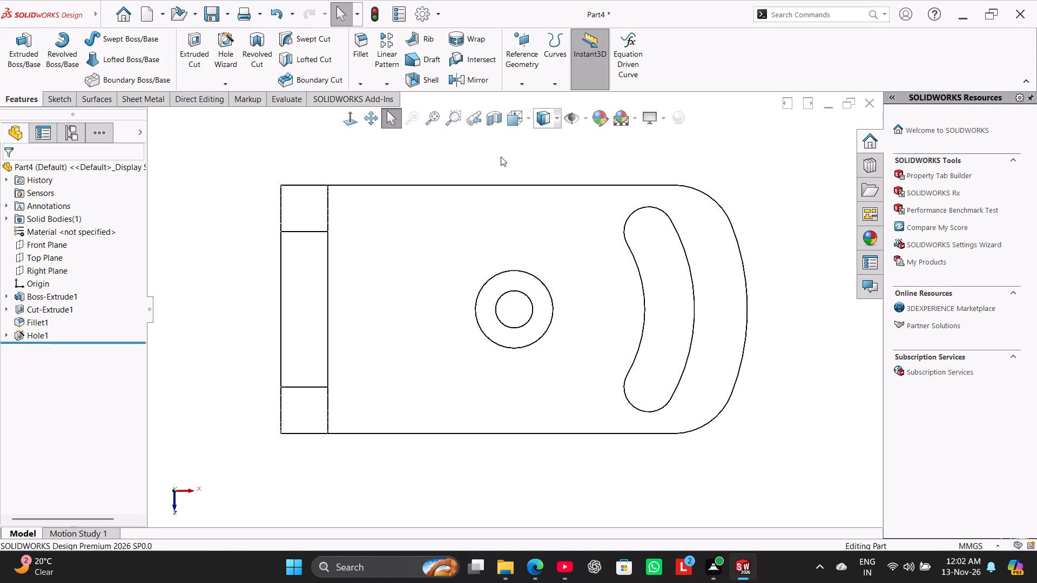
right_drag(178, 227, 292, 163)
click(262, 202)
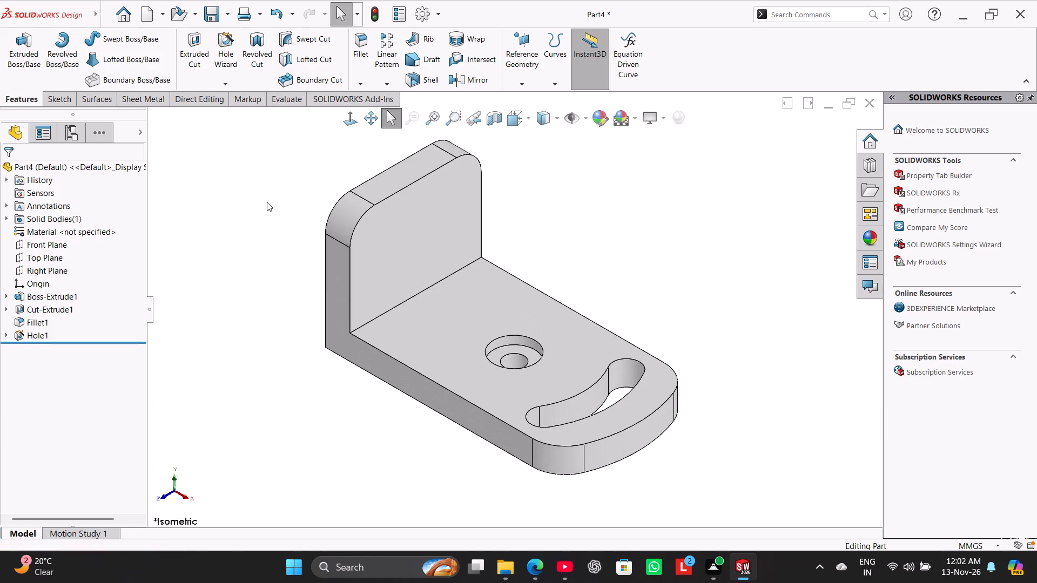
Sketch two circles, about 15 and 13 mm in diameter, on the vertical leg's inner face, centred on its two rounded top corners.
click(409, 221)
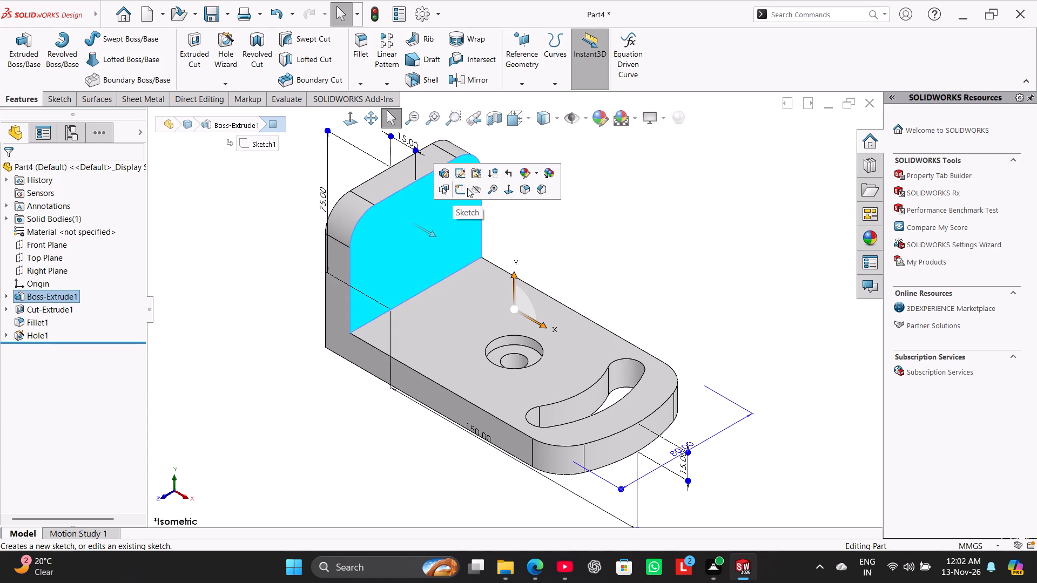
click(462, 188)
click(262, 222)
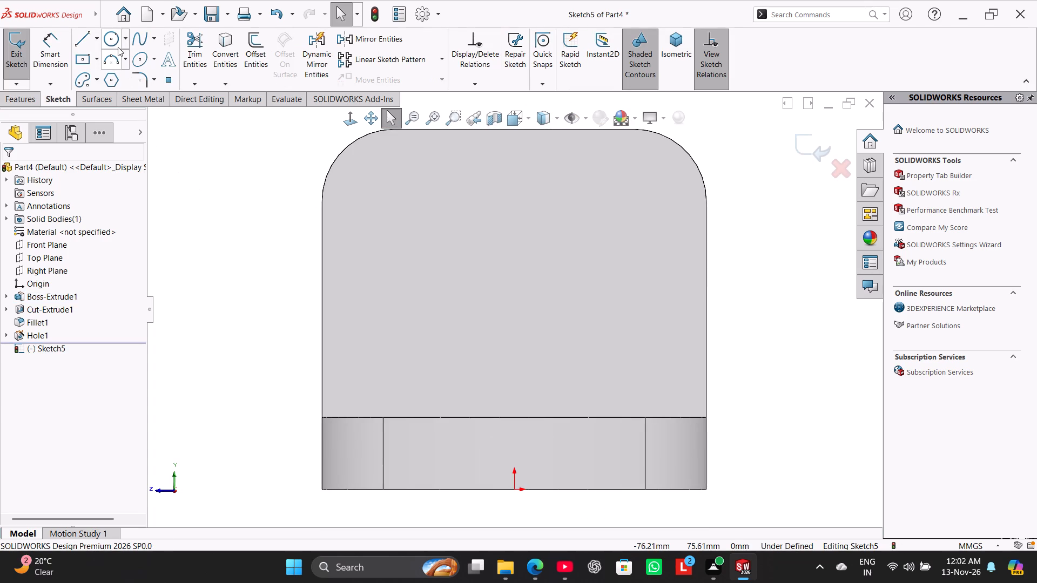
click(115, 41)
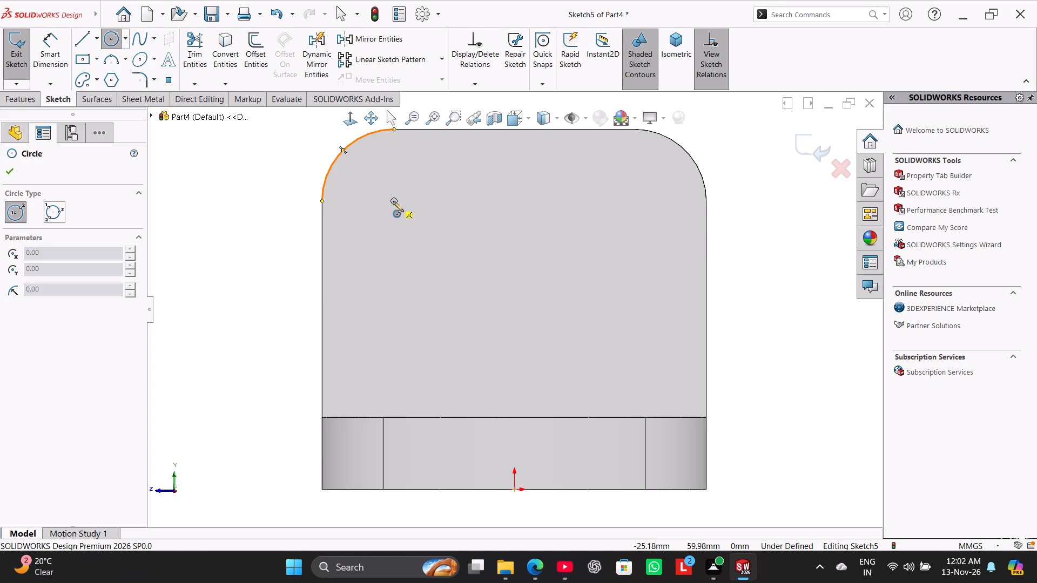
click(393, 201)
click(408, 234)
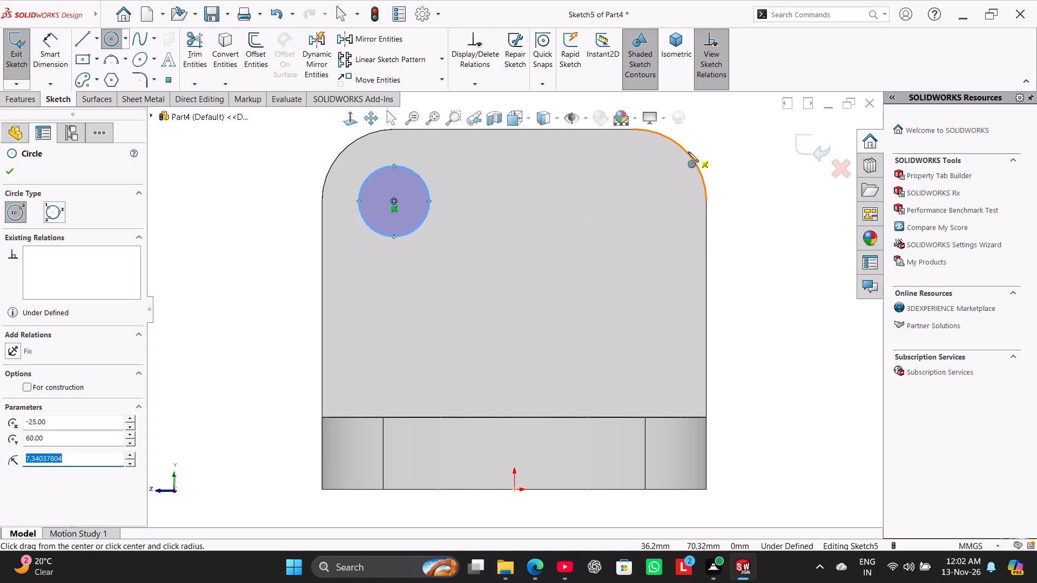
click(632, 199)
click(643, 232)
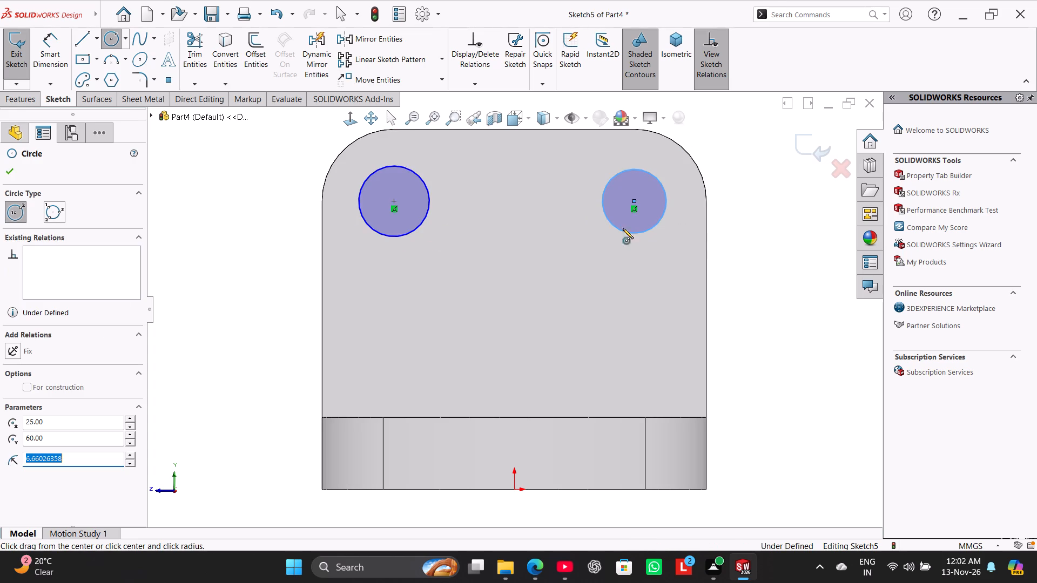
Dimension both circles on the vertical leg to a diameter of 15 mm.
click(46, 49)
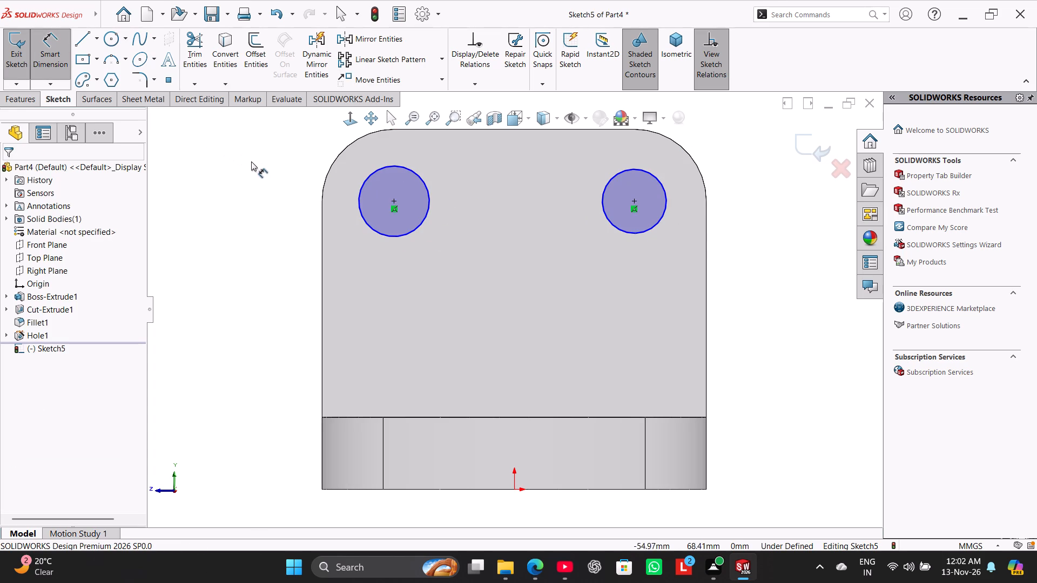
click(359, 188)
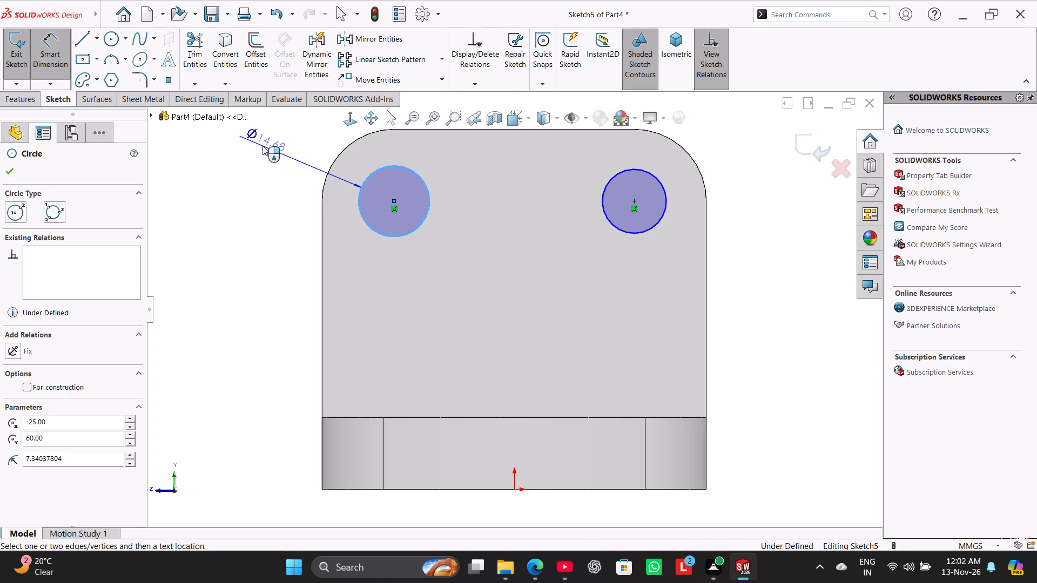
click(262, 146)
text(15)
key(Return)
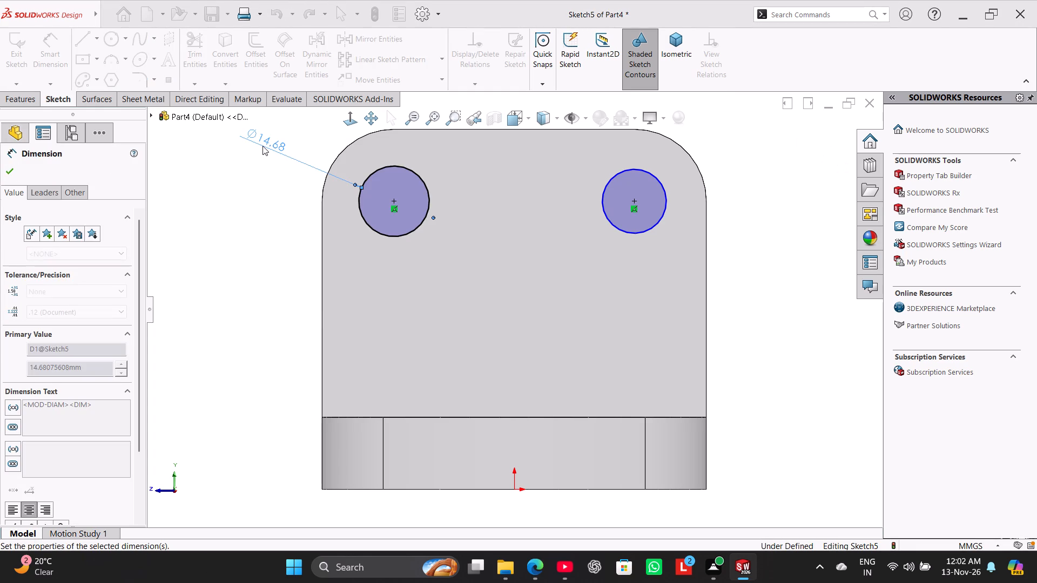
click(629, 167)
click(718, 134)
text(15)
key(Return)
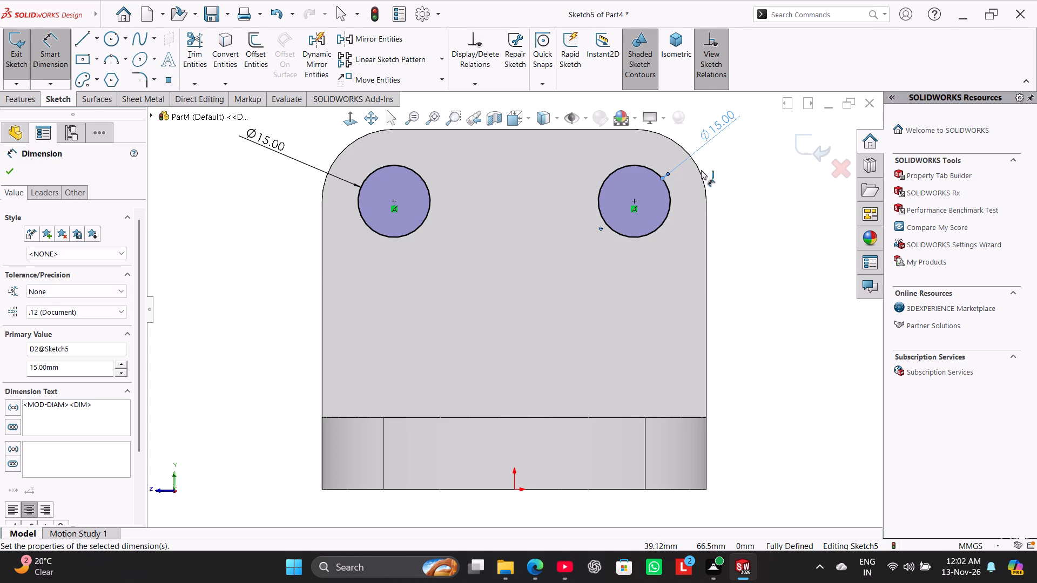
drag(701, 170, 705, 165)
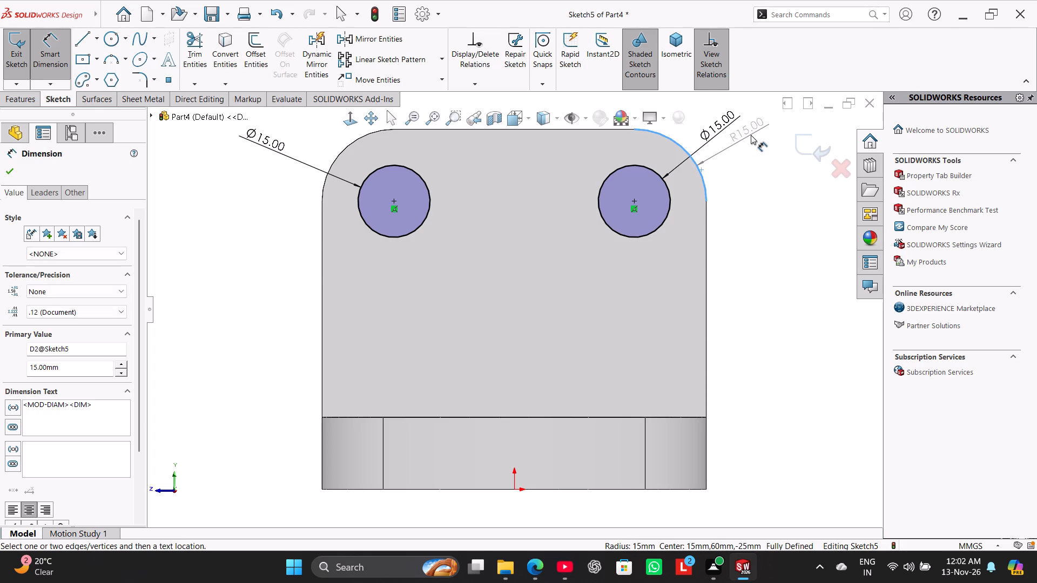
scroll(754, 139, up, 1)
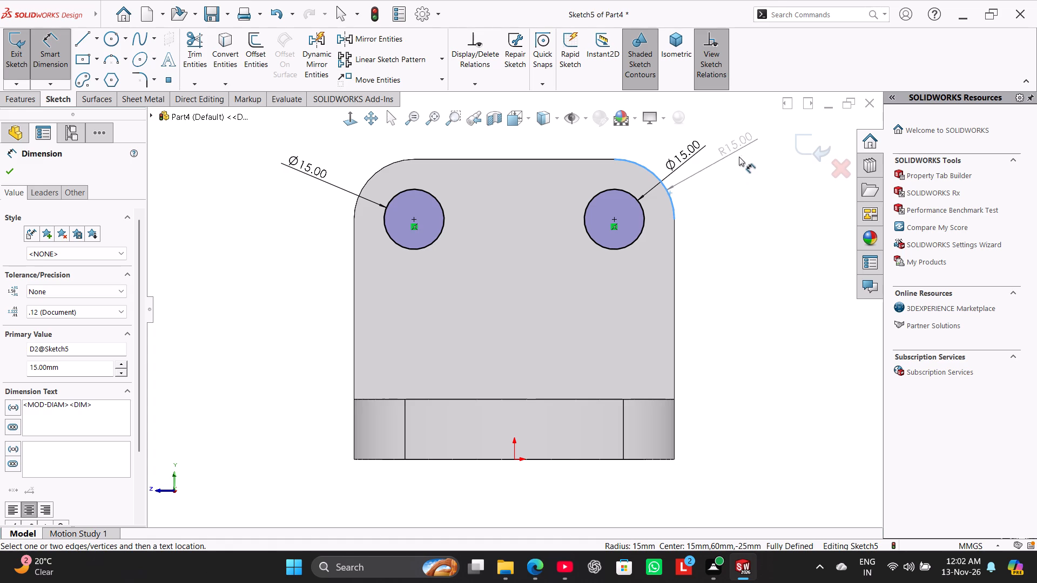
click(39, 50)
Exit the sketch and cut both circles through the vertical leg with an Up To Next extruded cut, in isometric view.
click(18, 59)
right_drag(261, 227, 364, 188)
right_drag(291, 260, 465, 190)
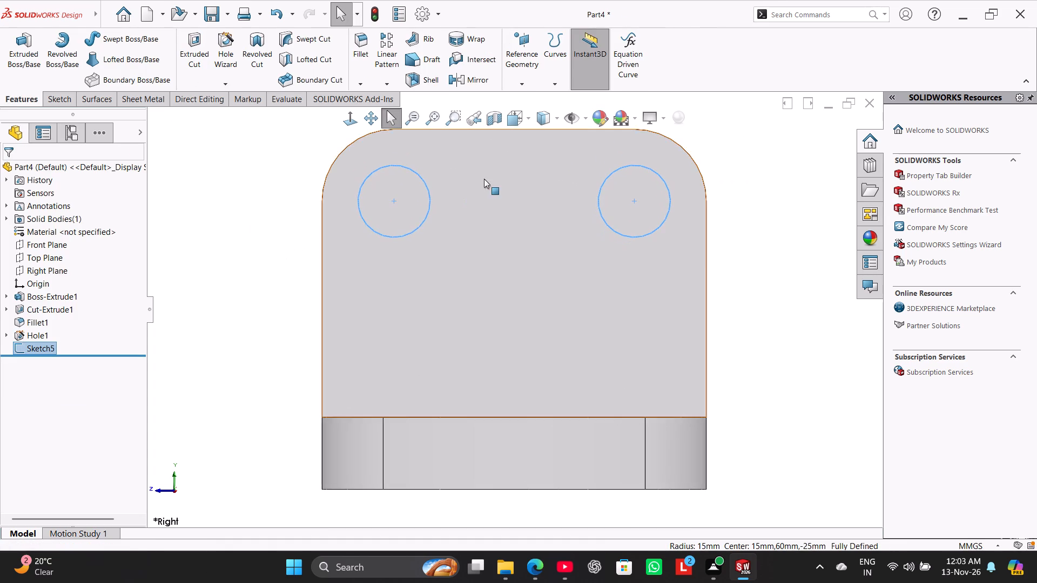
right_drag(264, 281, 423, 196)
click(231, 270)
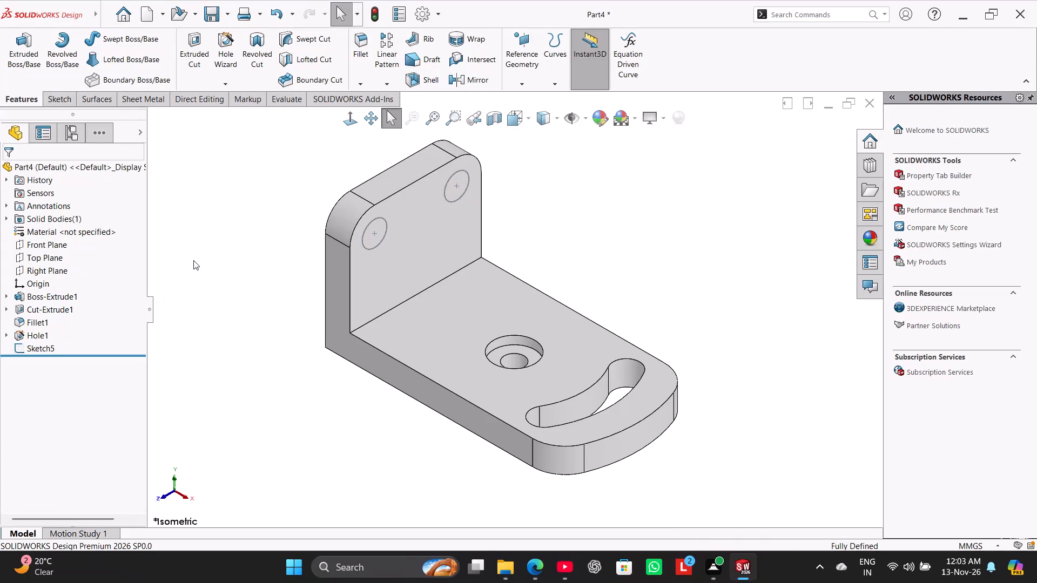
click(21, 104)
click(187, 55)
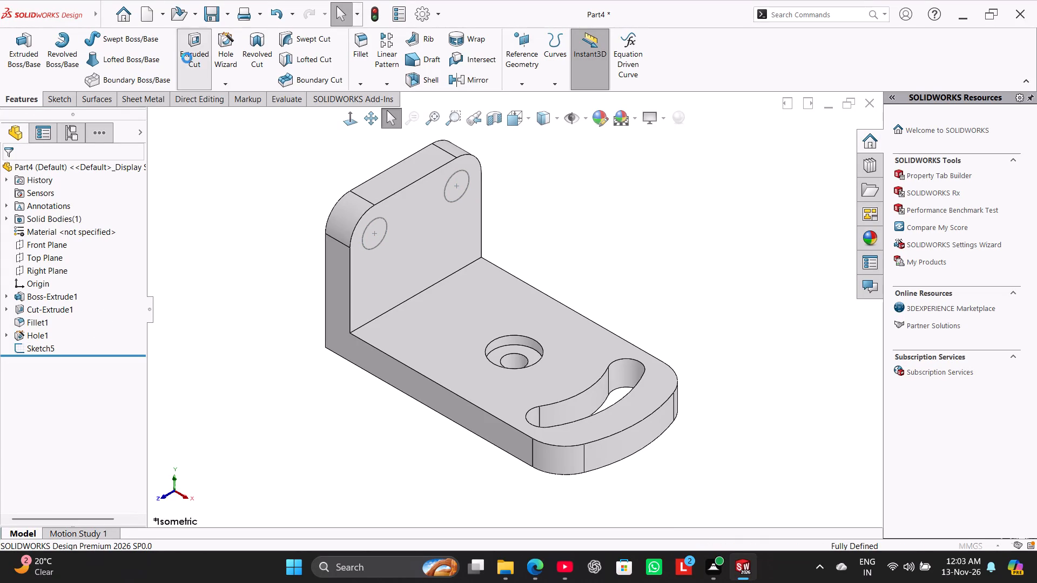
click(381, 219)
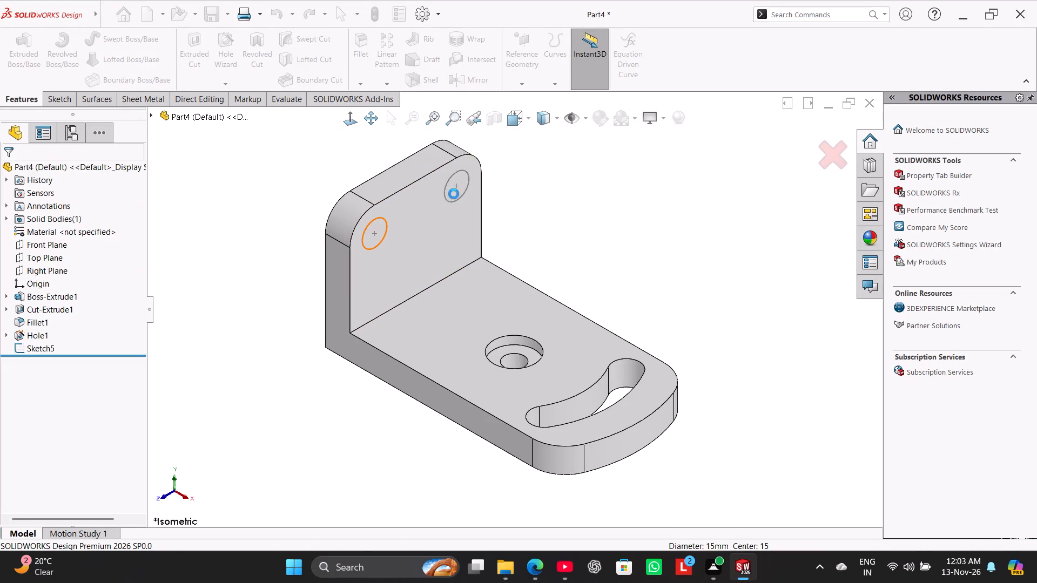
click(445, 196)
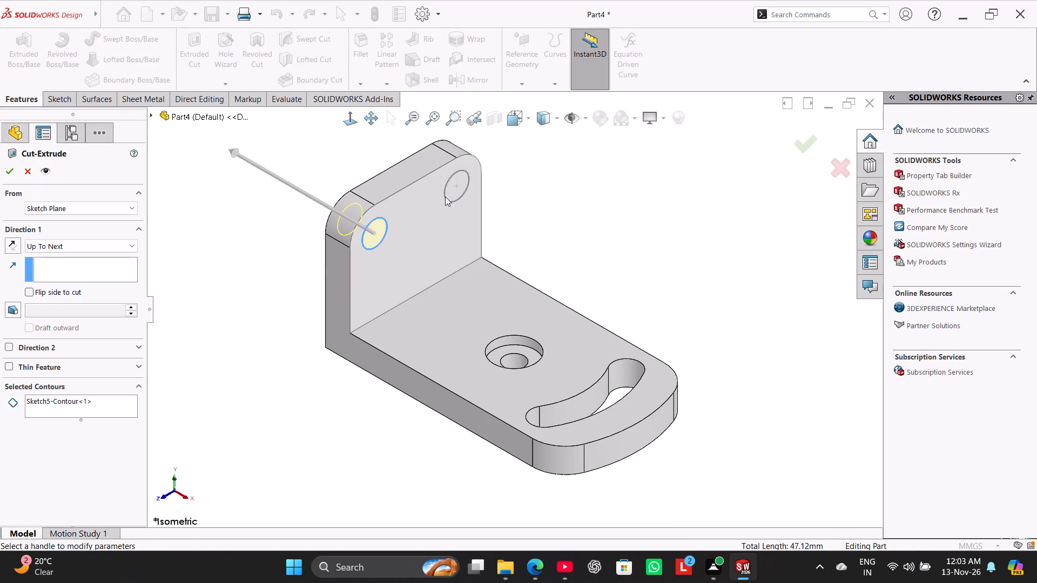
click(86, 408)
click(443, 196)
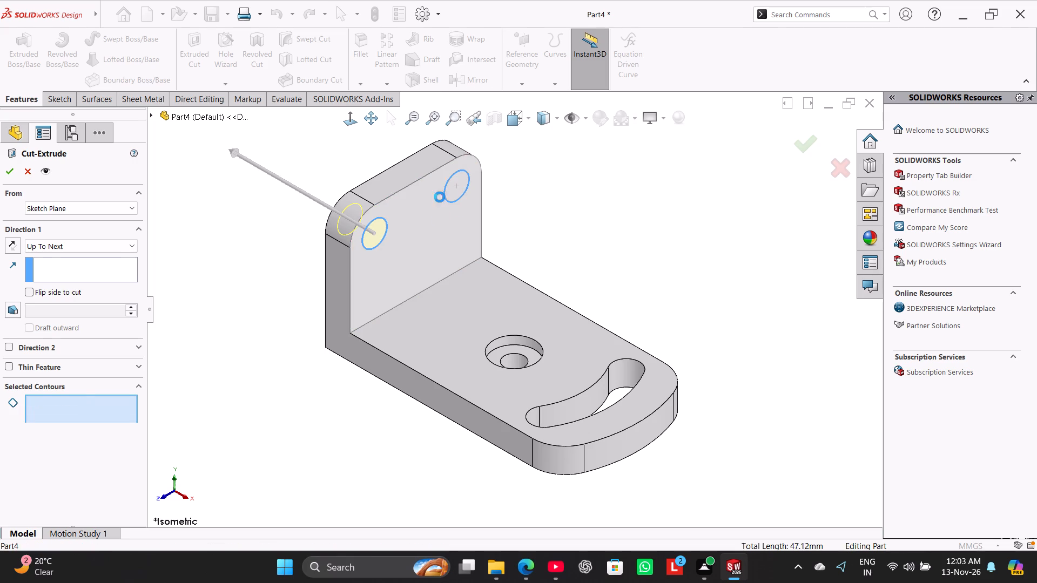
click(9, 175)
click(194, 190)
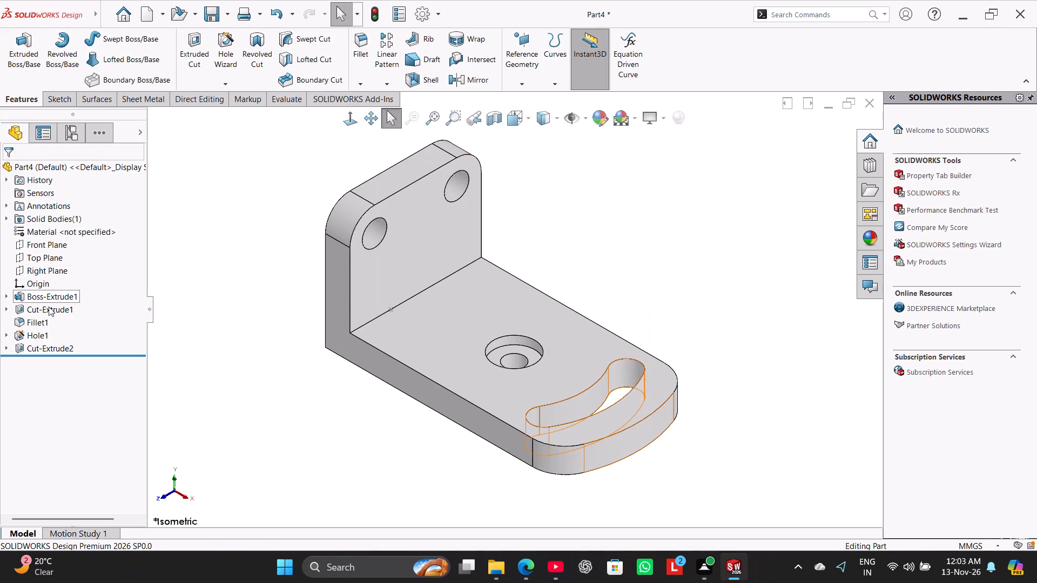
Edit the existing corner fillet and set the radius of both top corners of the vertical leg to 10 mm.
right_click(45, 323)
click(60, 290)
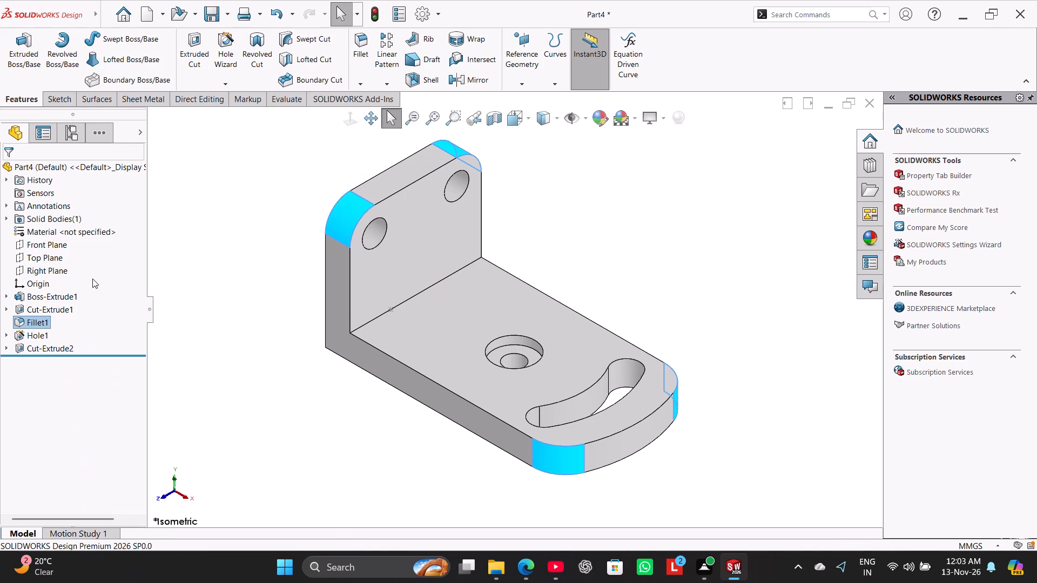
click(213, 212)
double_click(211, 216)
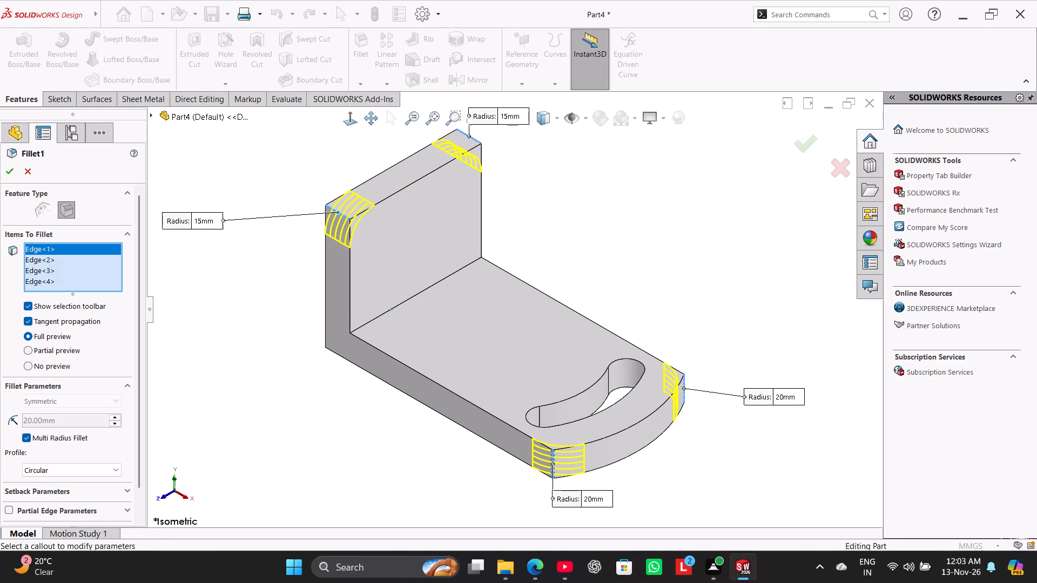
text(10)
key(Return)
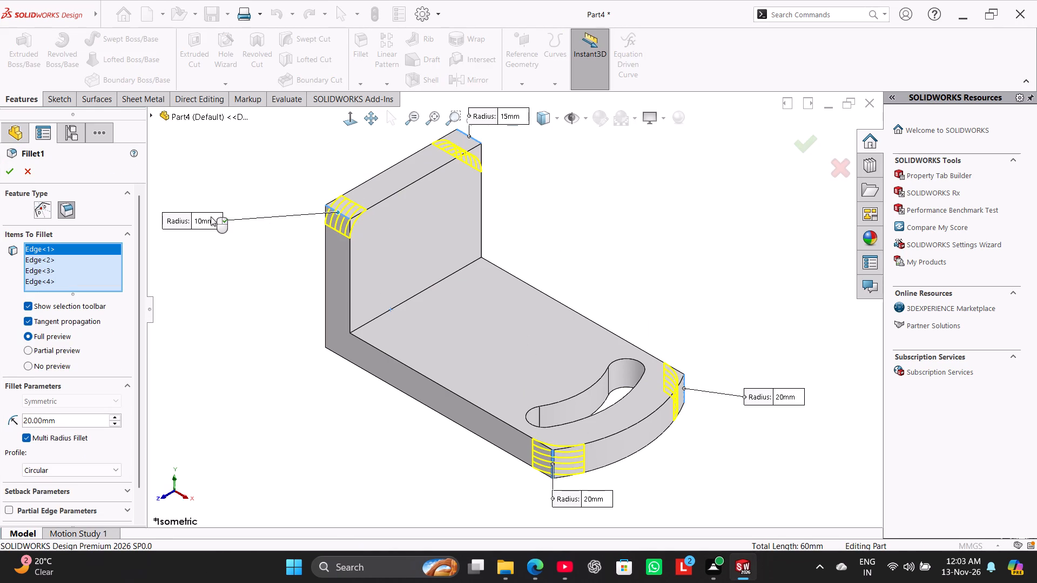
double_click(516, 113)
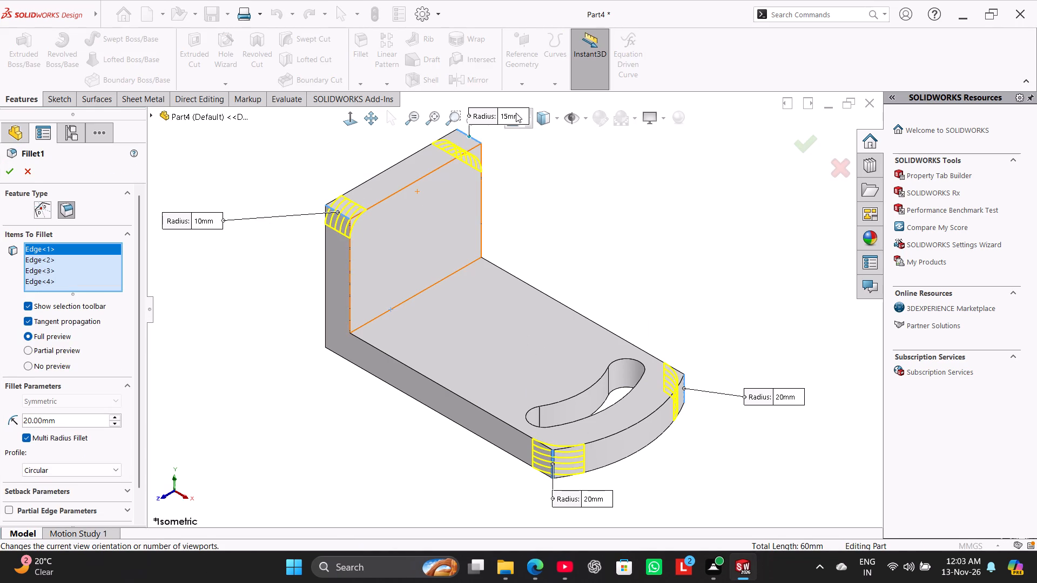
scroll(515, 177, up, 2)
click(524, 170)
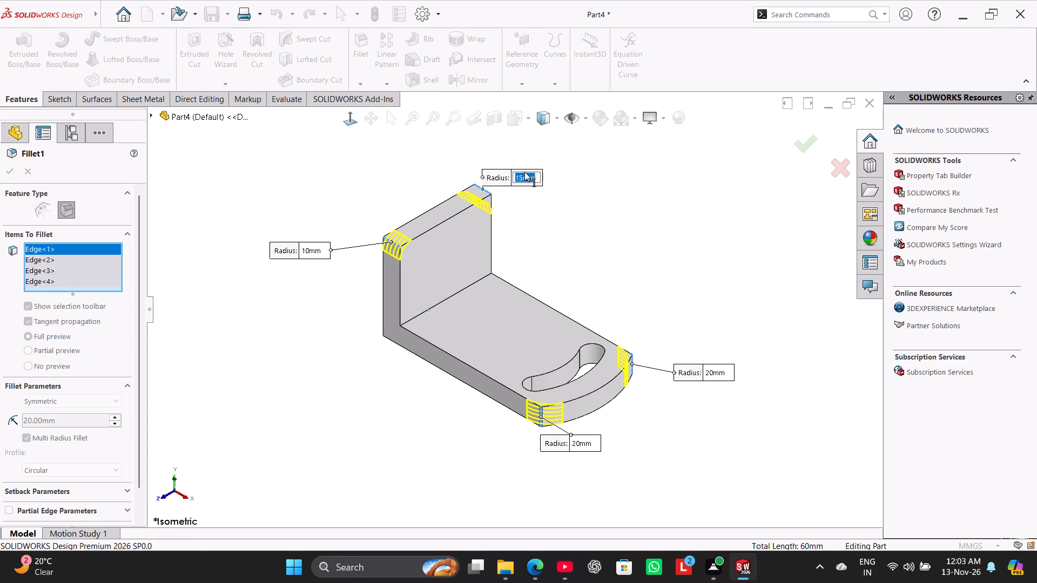
text(10)
key(Return)
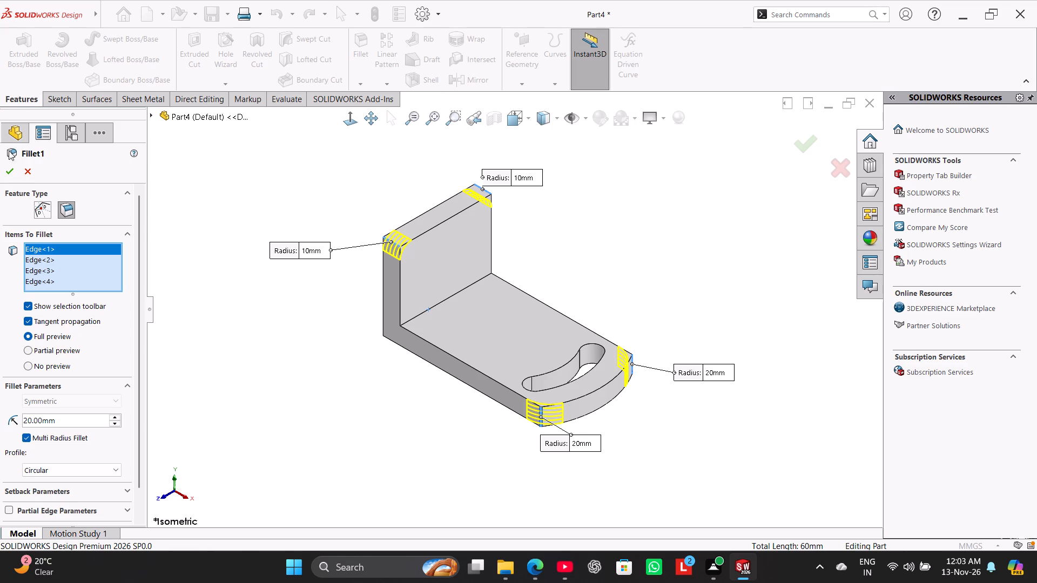
click(6, 168)
click(264, 209)
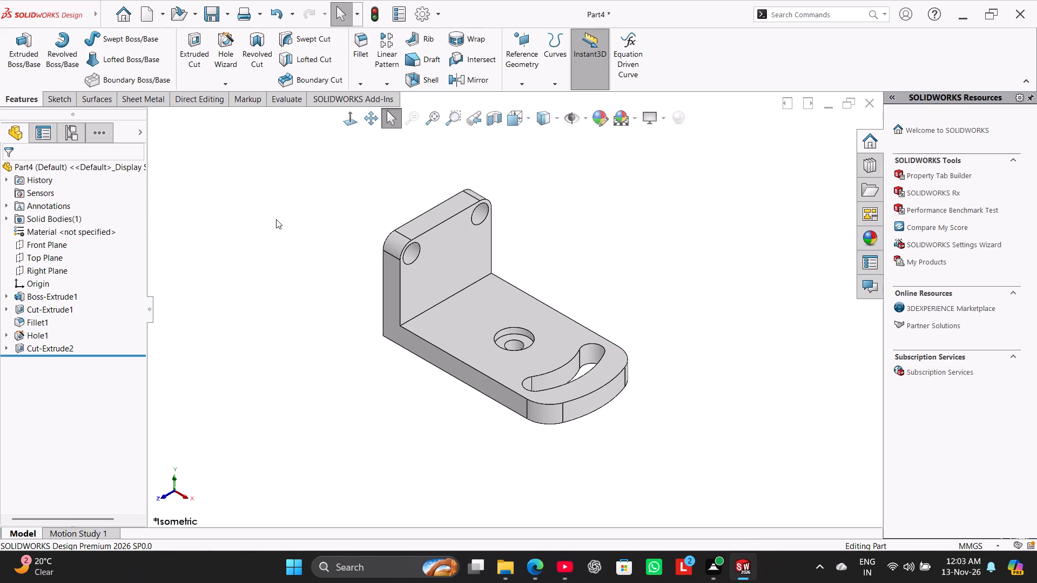
Open a sketch on the Right Plane and check the radius of one rounded top corner with Smart Dimension.
click(59, 272)
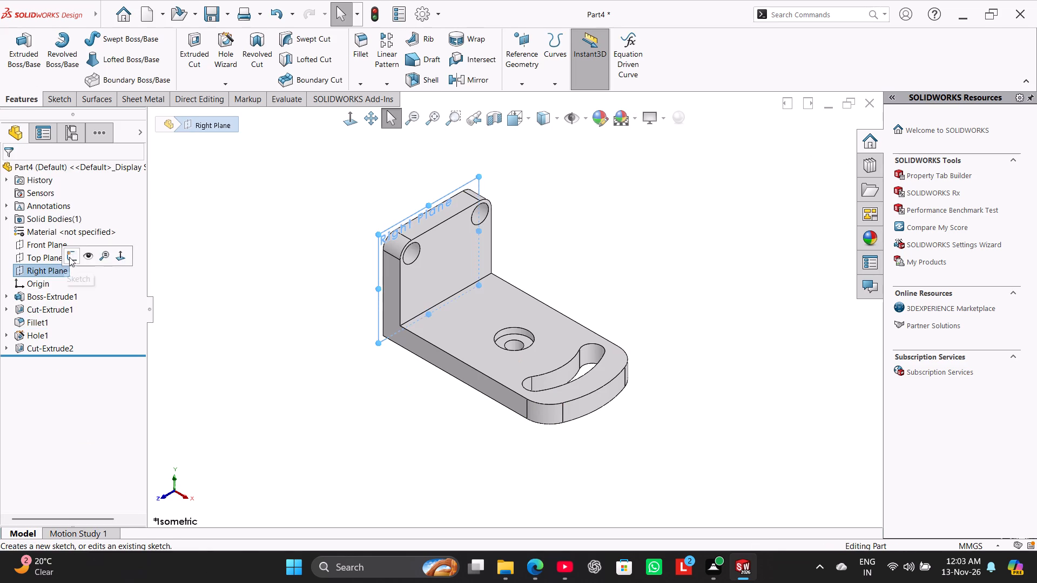
click(72, 252)
click(186, 289)
scroll(404, 248, up, 2)
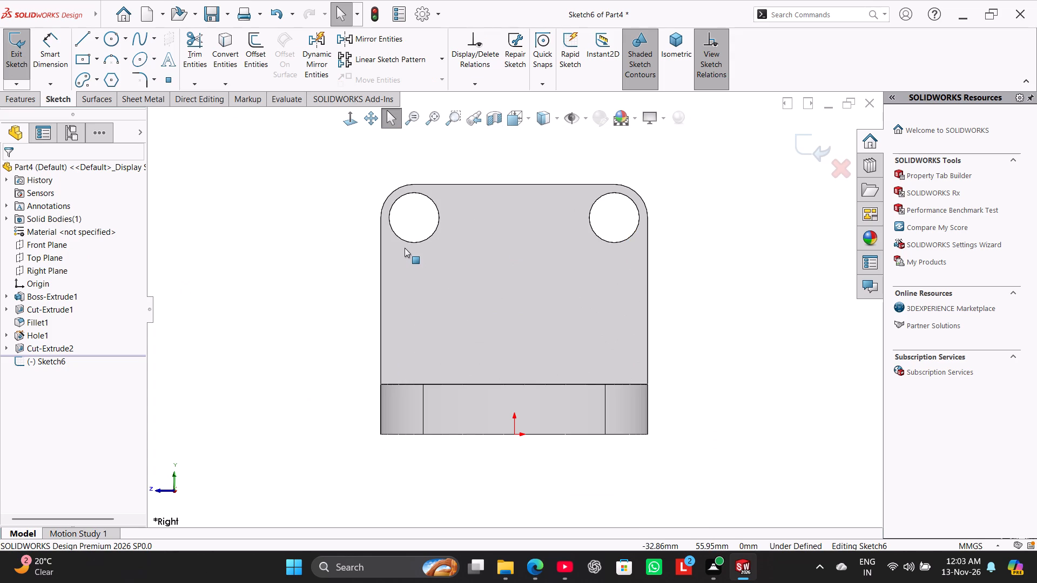
click(57, 46)
click(386, 196)
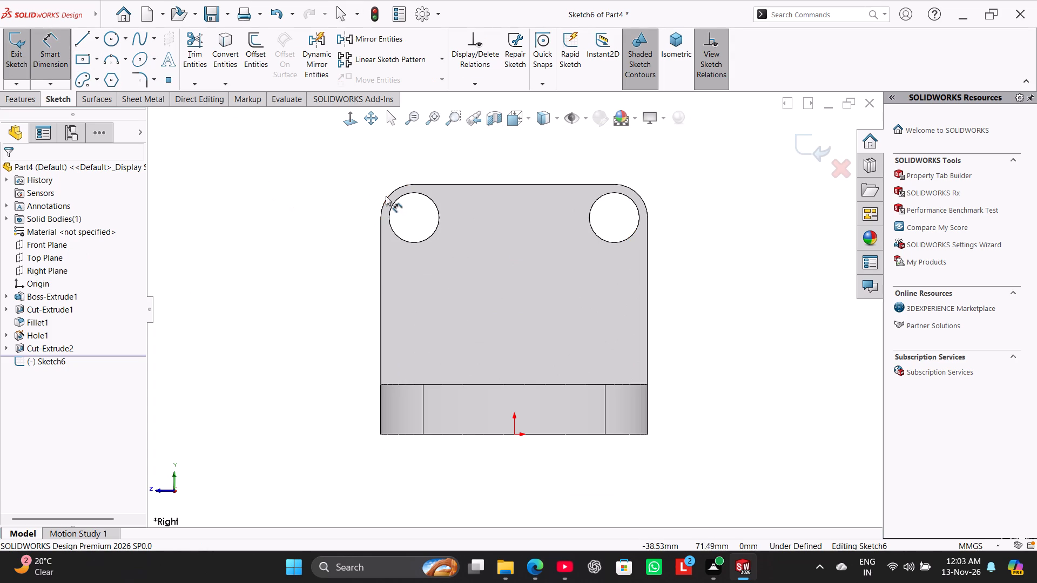
click(388, 196)
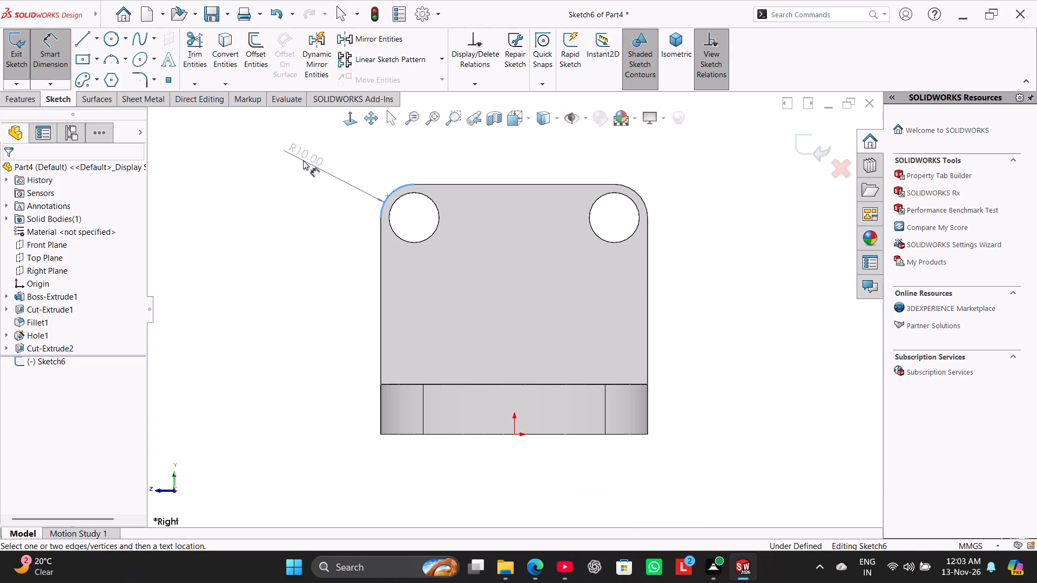
click(303, 160)
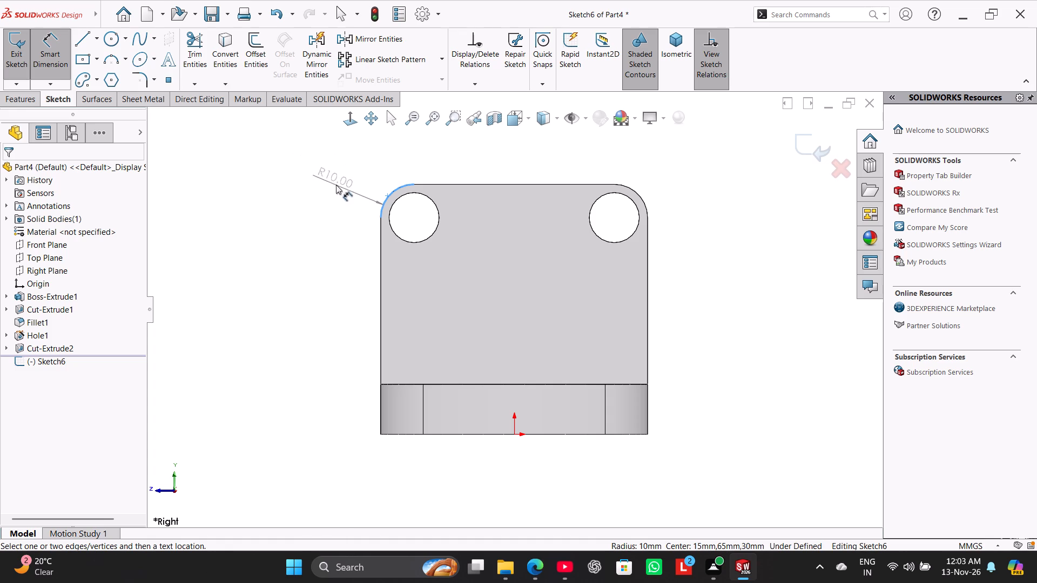
click(55, 56)
click(49, 58)
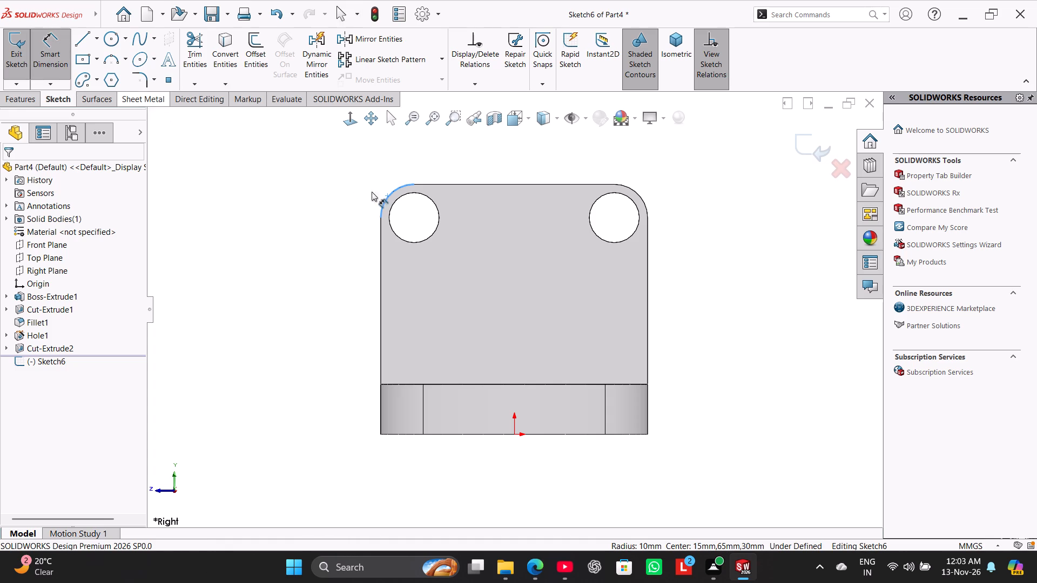
Check the diameter of the hole beside that corner with Smart Dimension and leave the command.
click(428, 196)
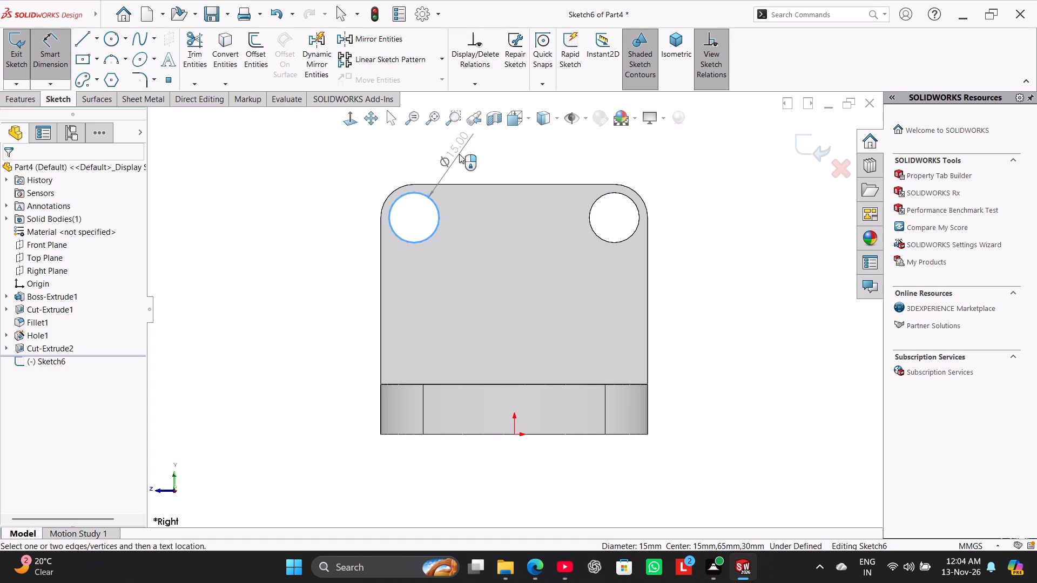
click(66, 53)
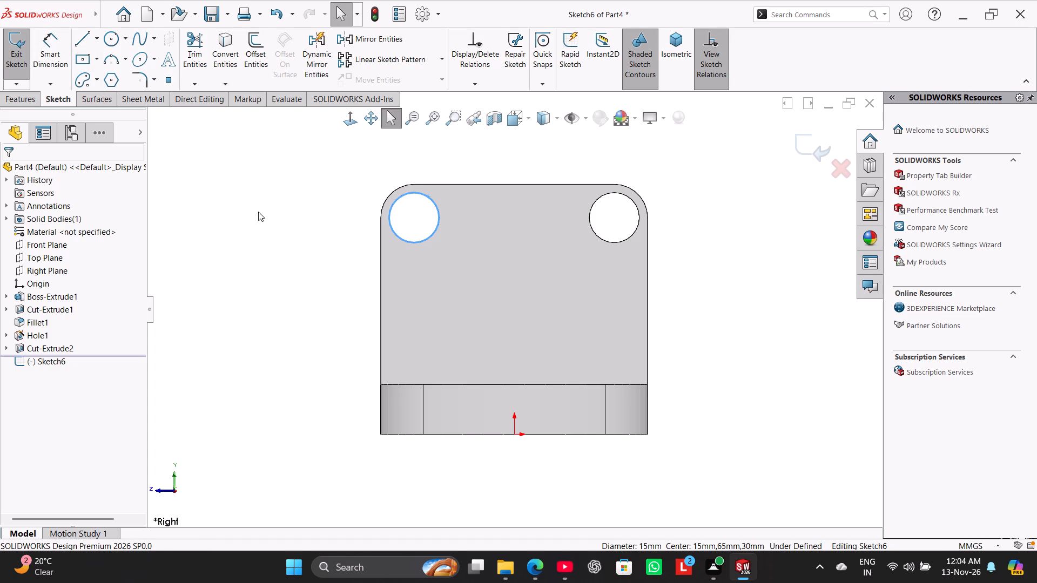
click(260, 212)
click(43, 49)
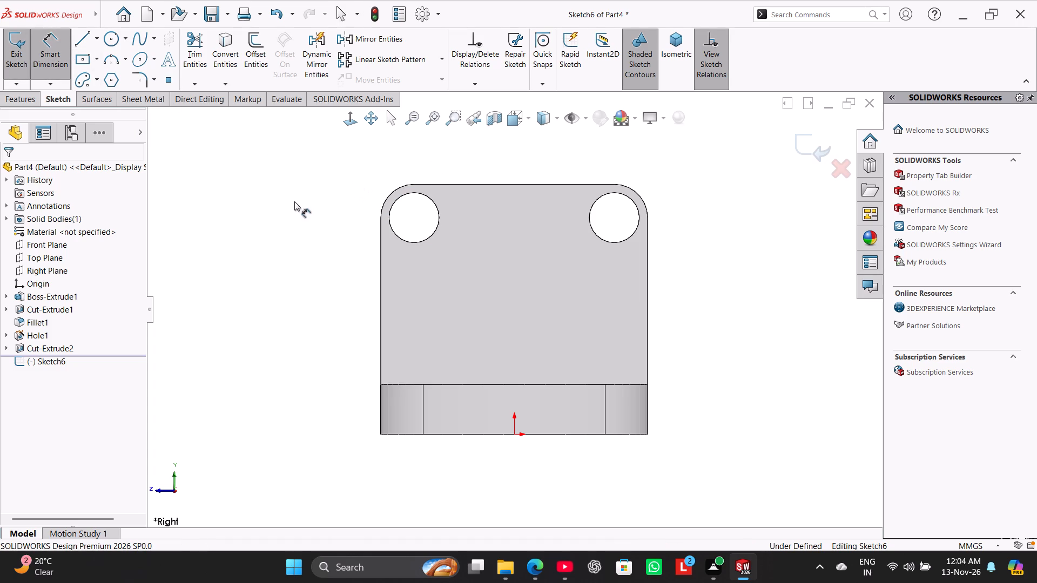
right_click(277, 201)
click(298, 238)
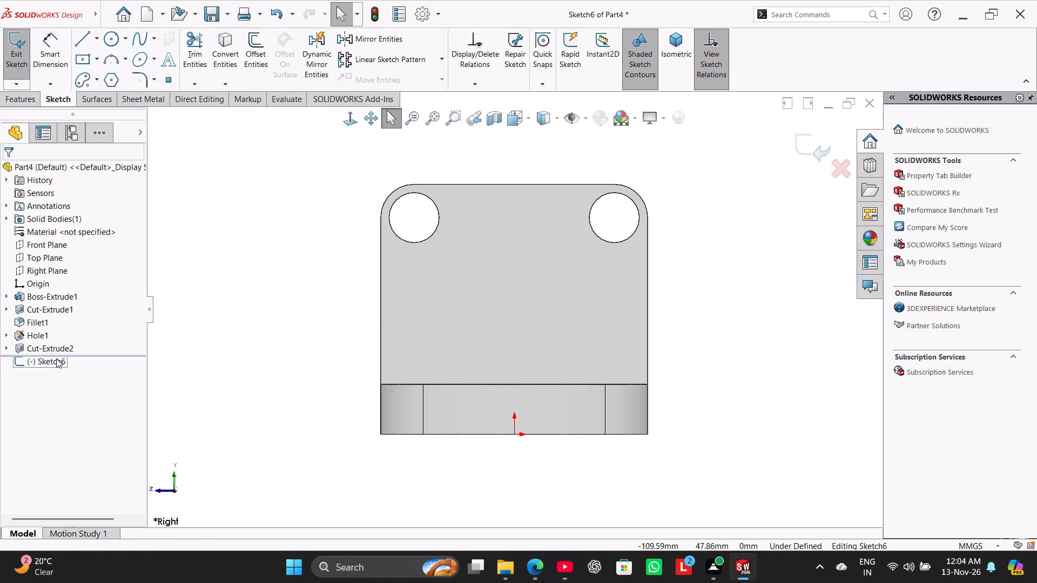
Leave the Right Plane sketch and open the sketch of the vertical leg's two-hole cut for editing.
click(14, 57)
right_click(63, 347)
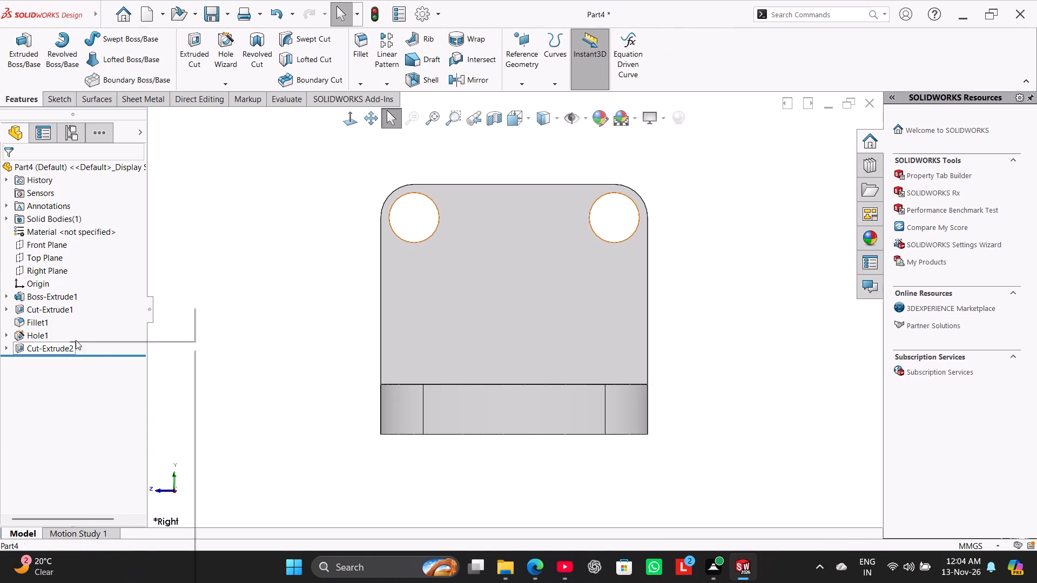
click(90, 313)
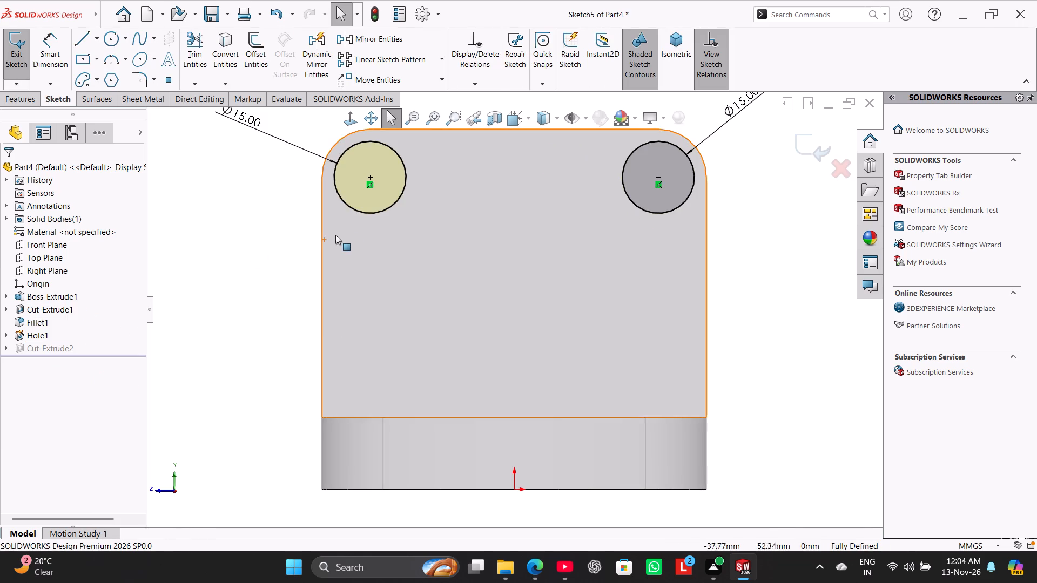
Delete the relation holding one hole circle's centre and move that circle away from its rounded corner, down toward the middle of the face.
scroll(387, 190, up, 2)
drag(414, 216, 422, 218)
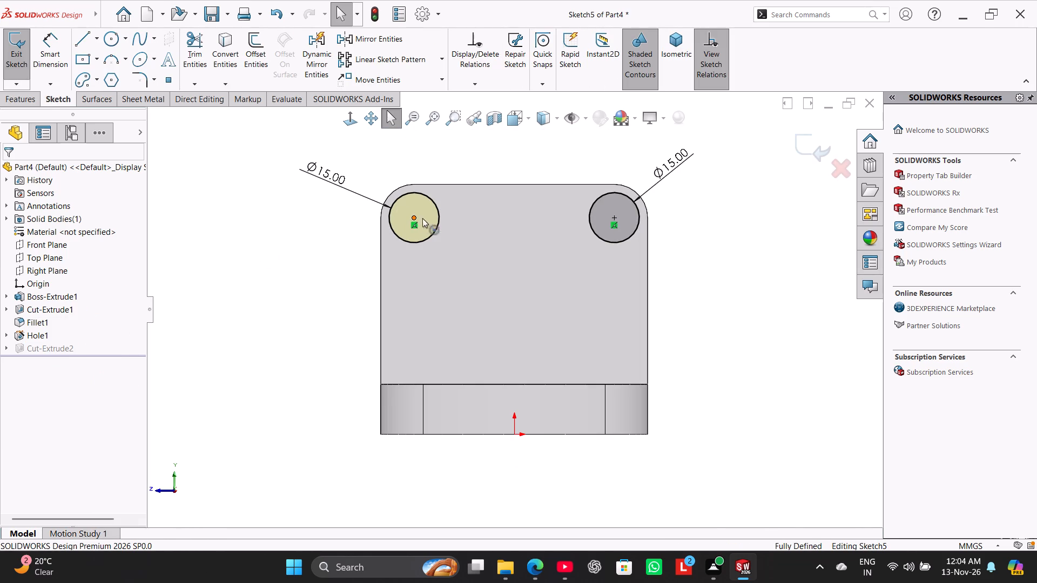
drag(422, 218, 426, 236)
click(268, 238)
right_click(416, 228)
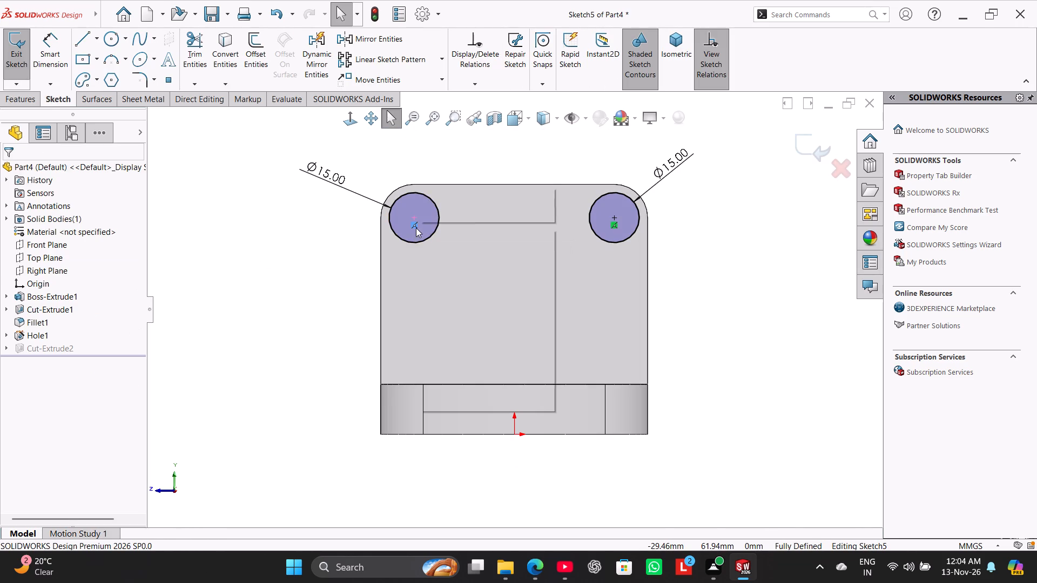
click(461, 371)
drag(414, 217, 463, 267)
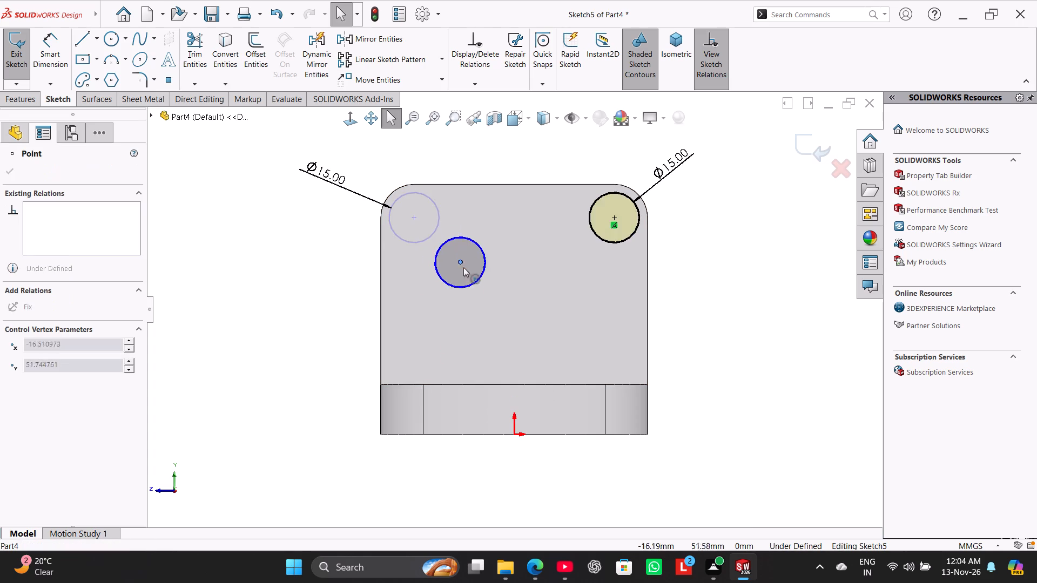
drag(463, 267, 463, 274)
click(282, 268)
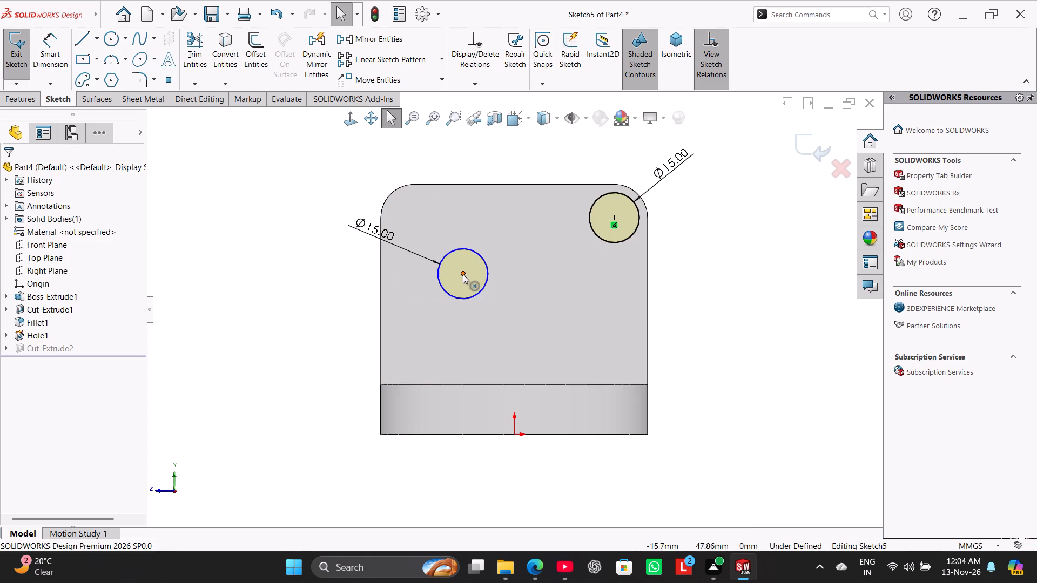
click(464, 274)
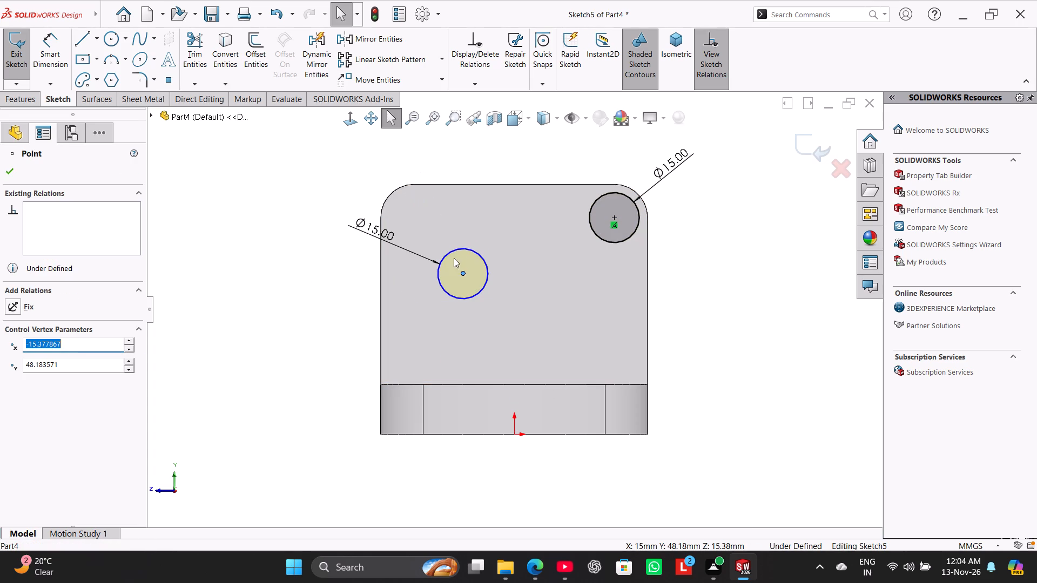
click(282, 257)
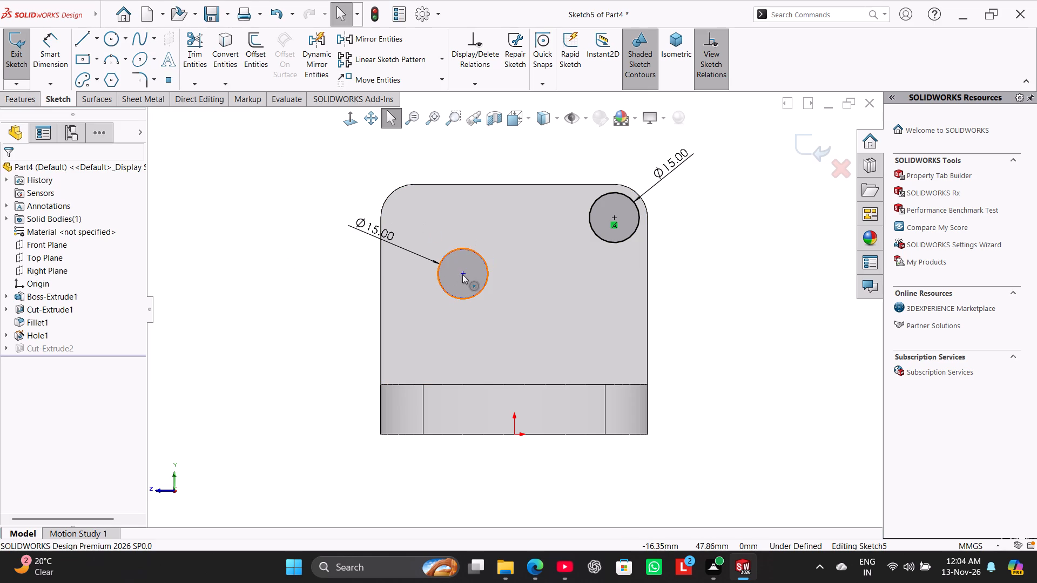
Draw a horizontal construction line from the free rounded corner's centre to the centre of the other hole circle.
click(98, 39)
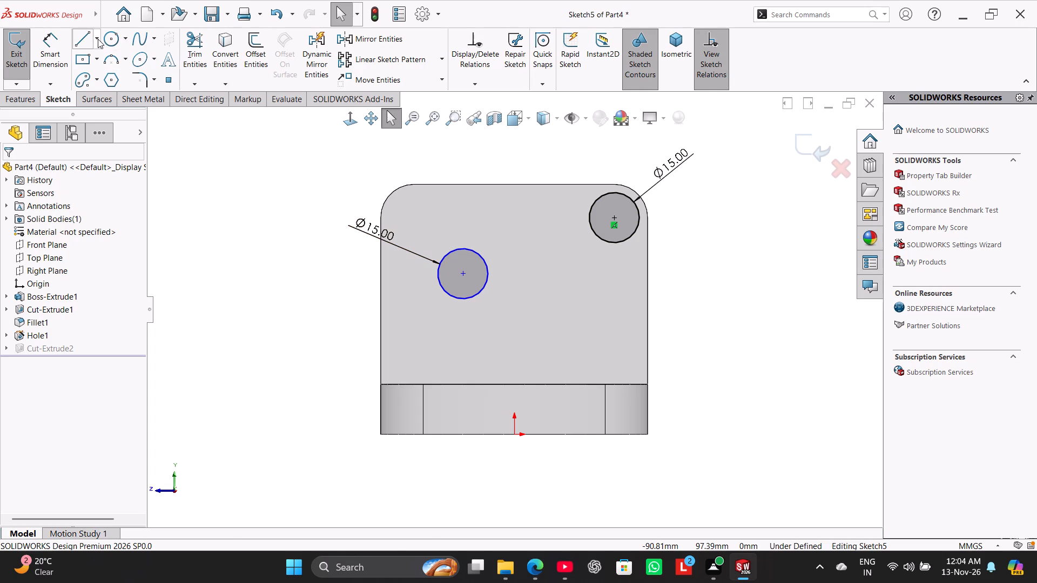
click(100, 67)
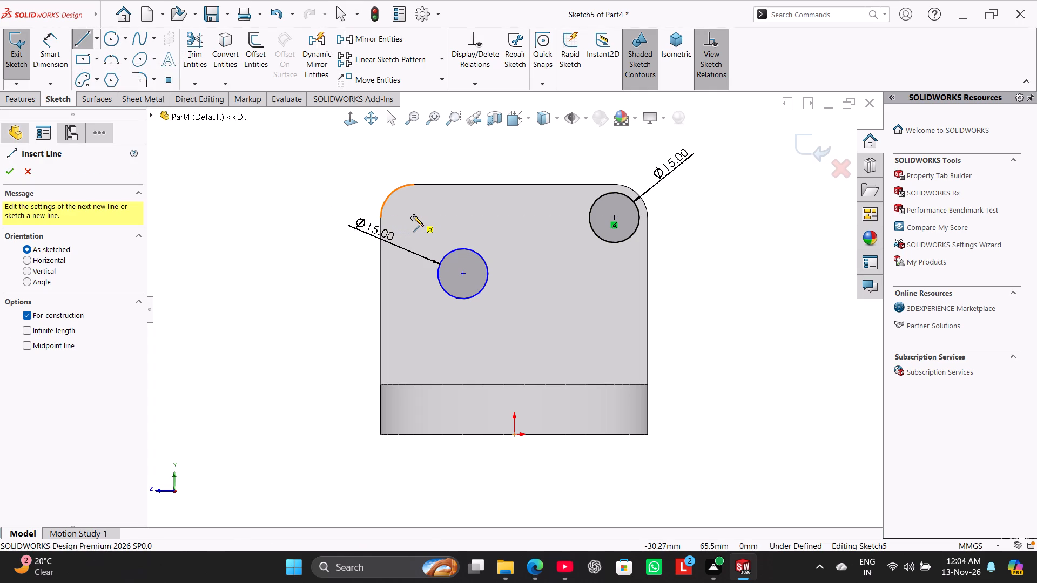
click(413, 216)
click(616, 219)
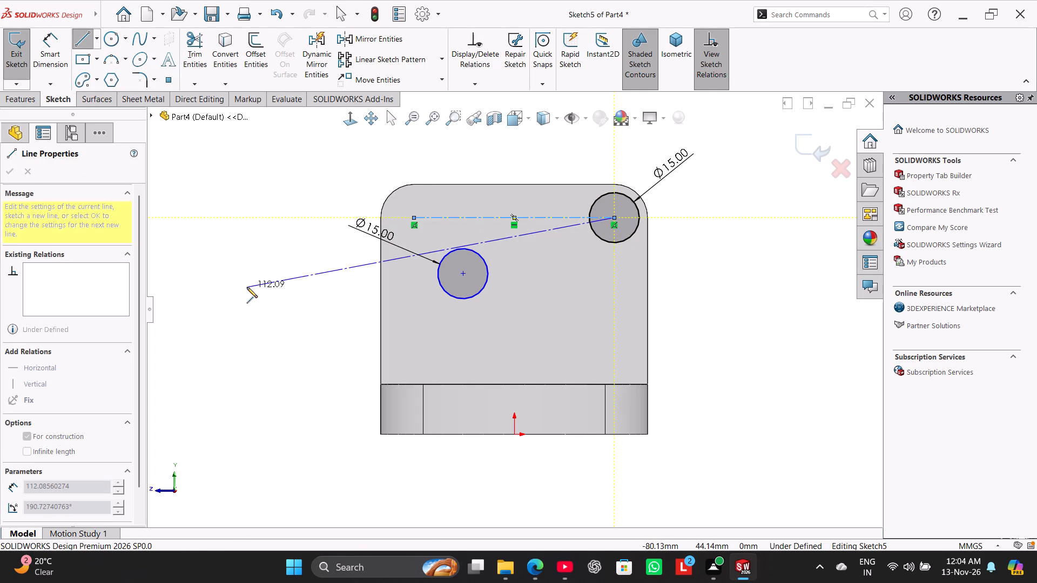
right_click(247, 287)
click(265, 297)
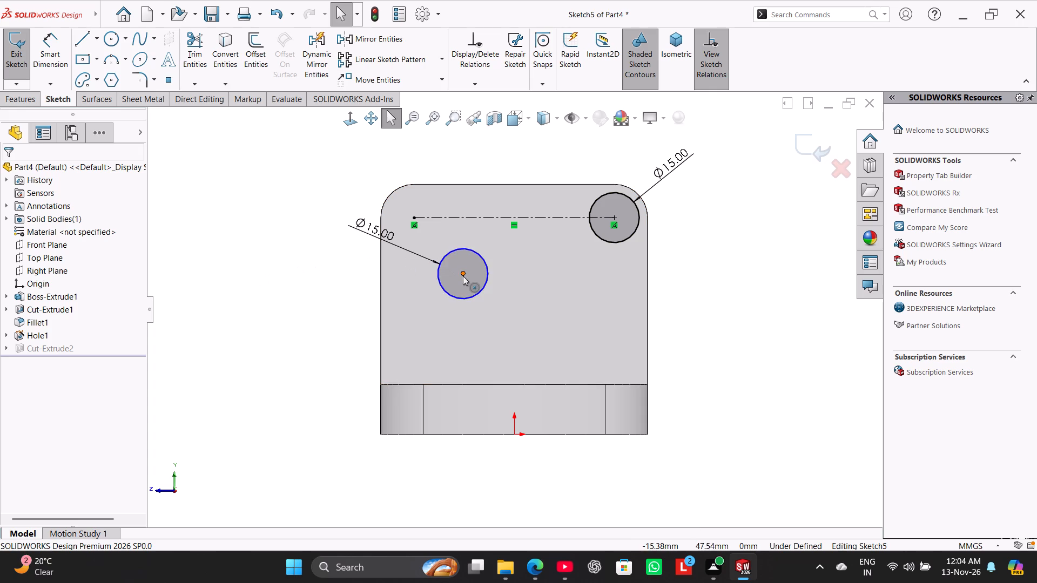
Move the detached hole circle so its centre snaps onto the free end of the construction line.
drag(463, 276, 415, 216)
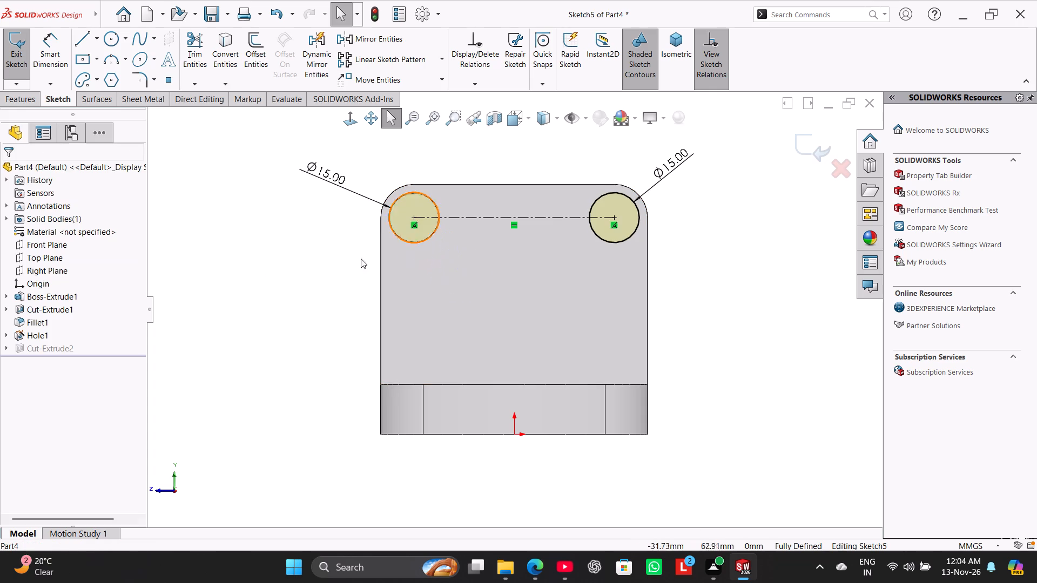
click(293, 289)
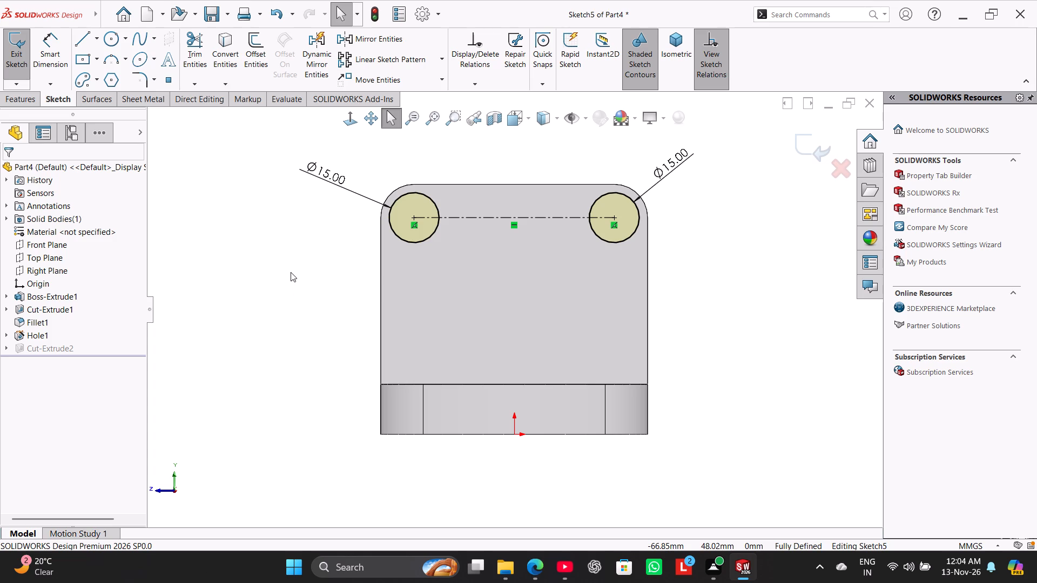
Check the distance between the vertical leg's two side edges with Smart Dimension and leave the command.
drag(53, 45, 55, 50)
click(382, 299)
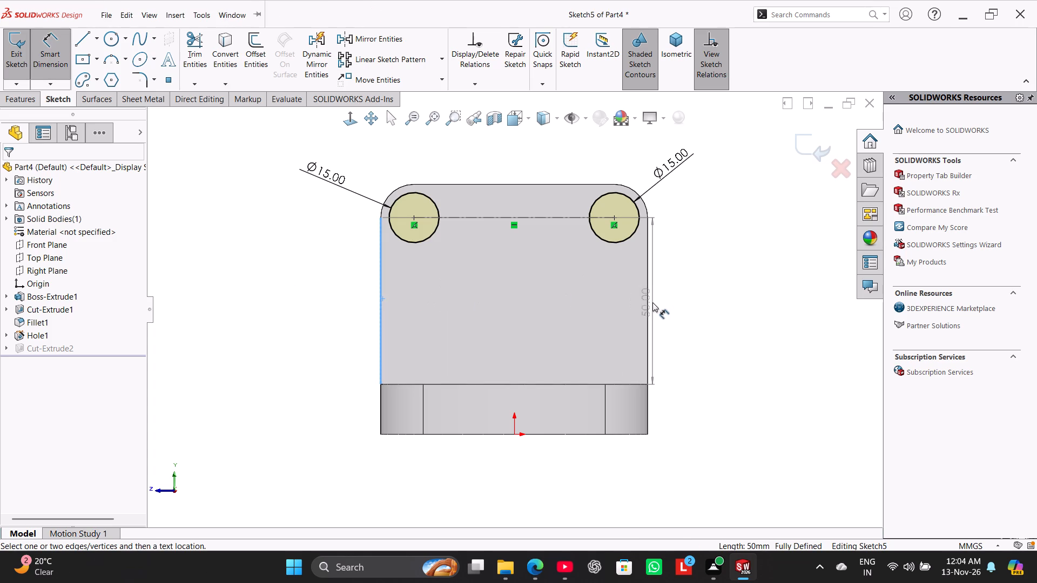
click(647, 302)
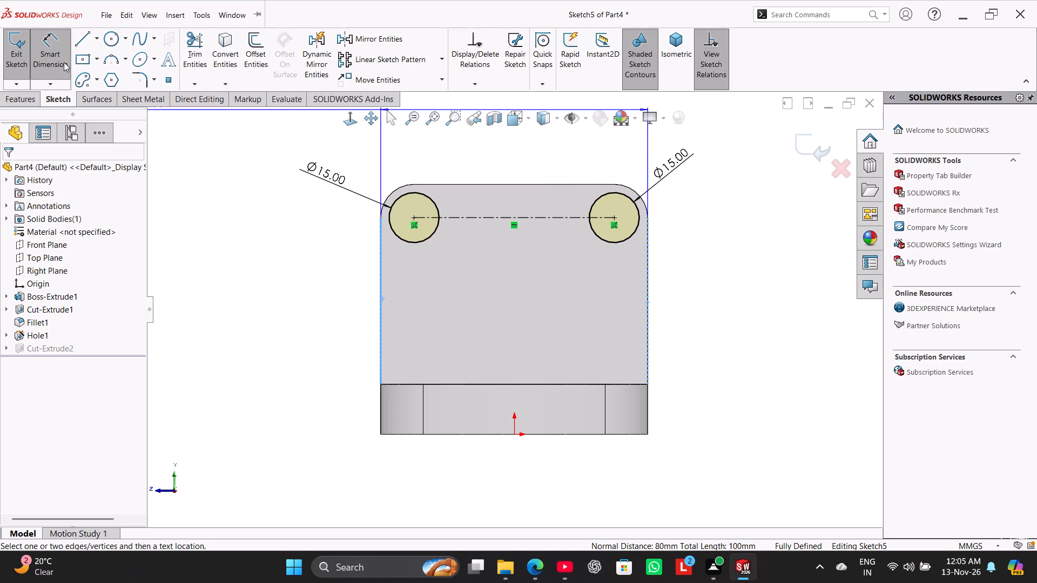
click(57, 57)
click(186, 247)
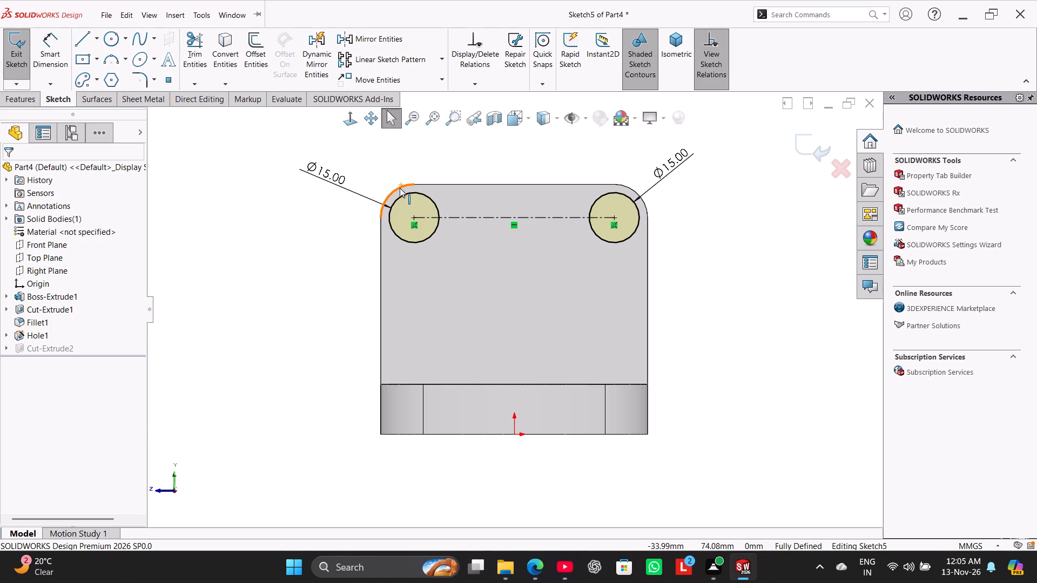
Check the radius of the rounded top corner beside the repositioned circle with Smart Dimension and leave the command.
drag(59, 43, 63, 49)
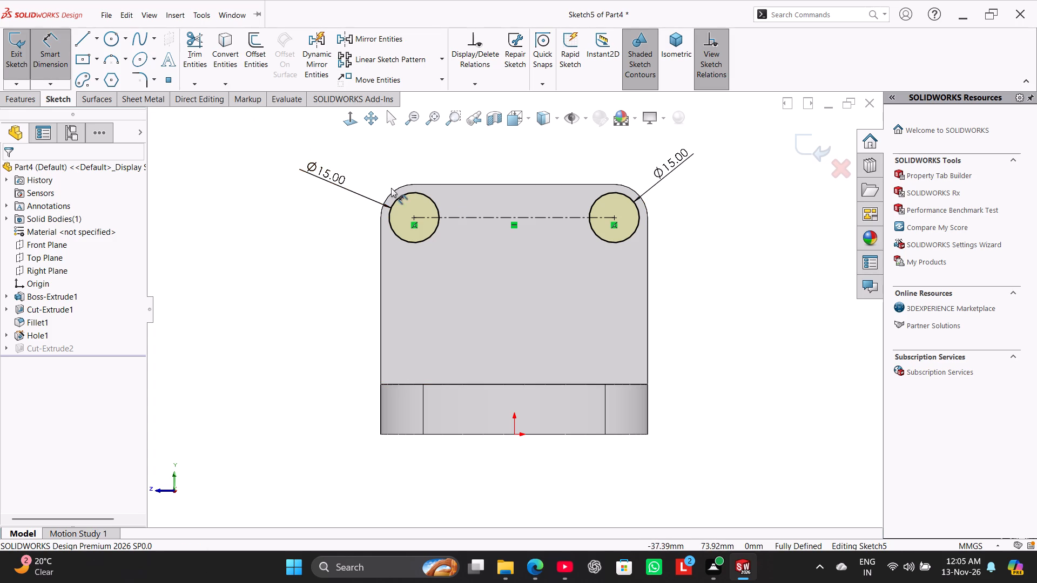
click(395, 186)
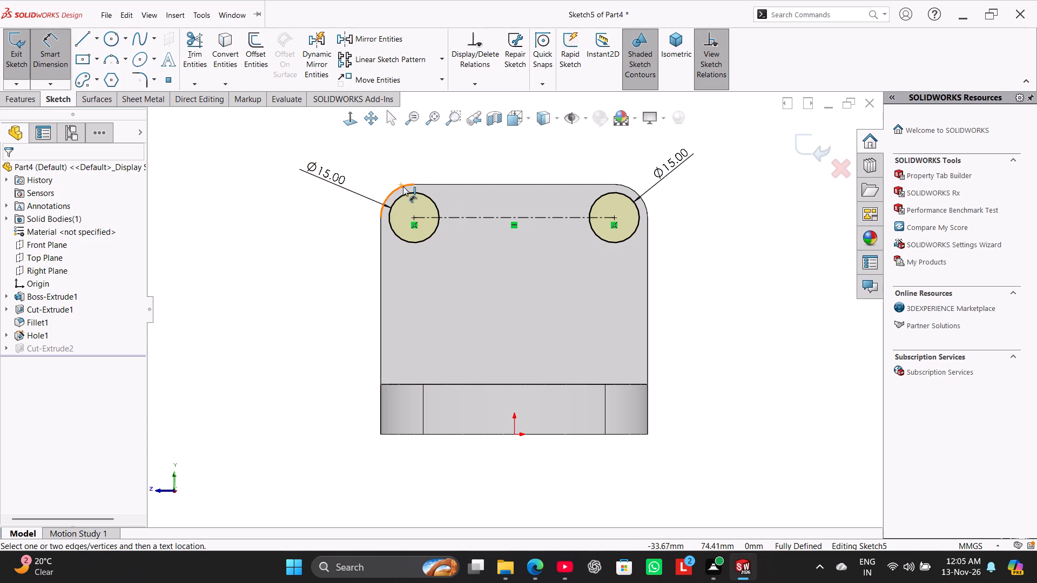
click(403, 186)
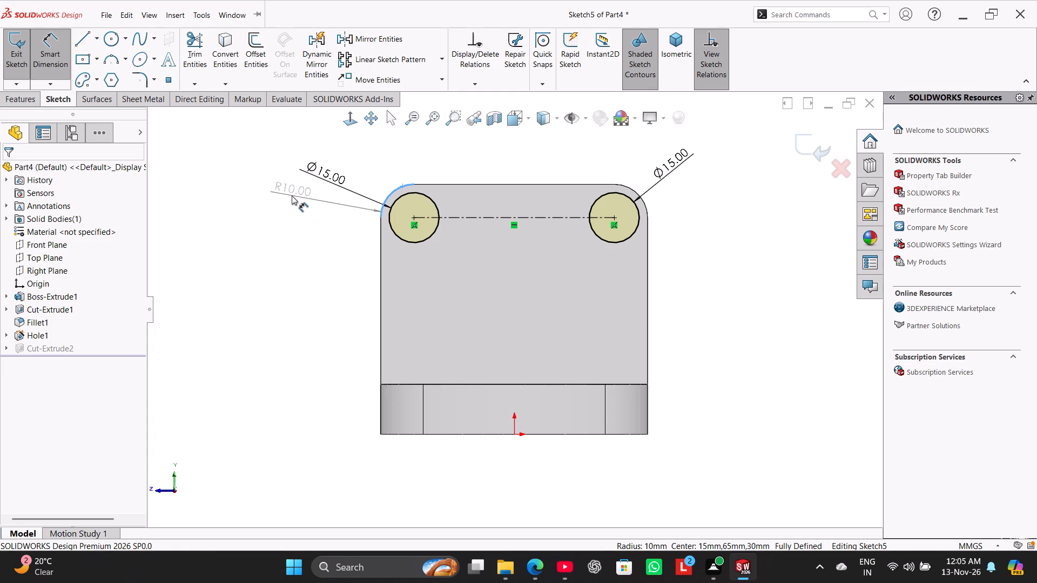
click(57, 56)
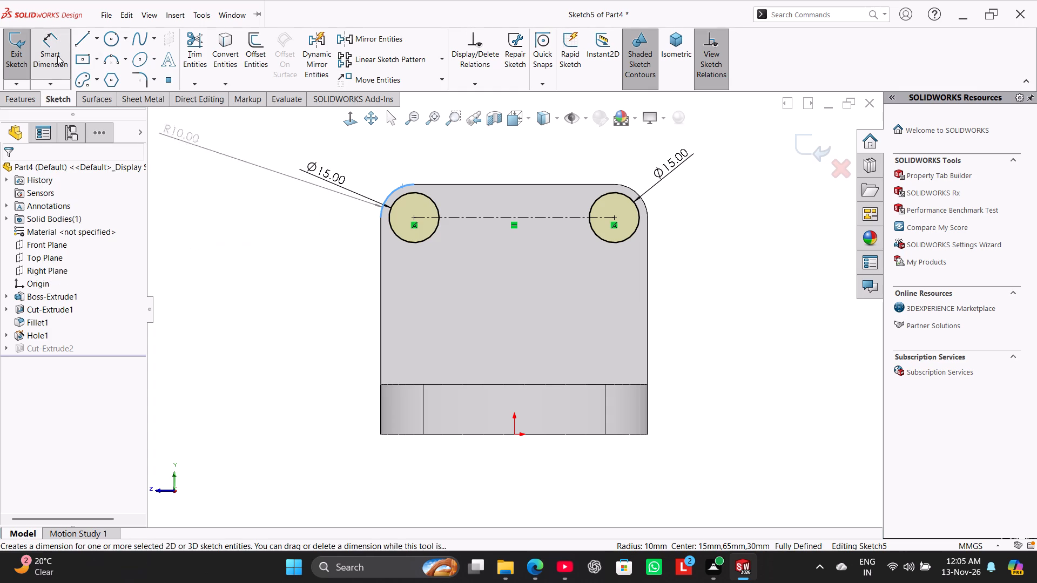
click(240, 205)
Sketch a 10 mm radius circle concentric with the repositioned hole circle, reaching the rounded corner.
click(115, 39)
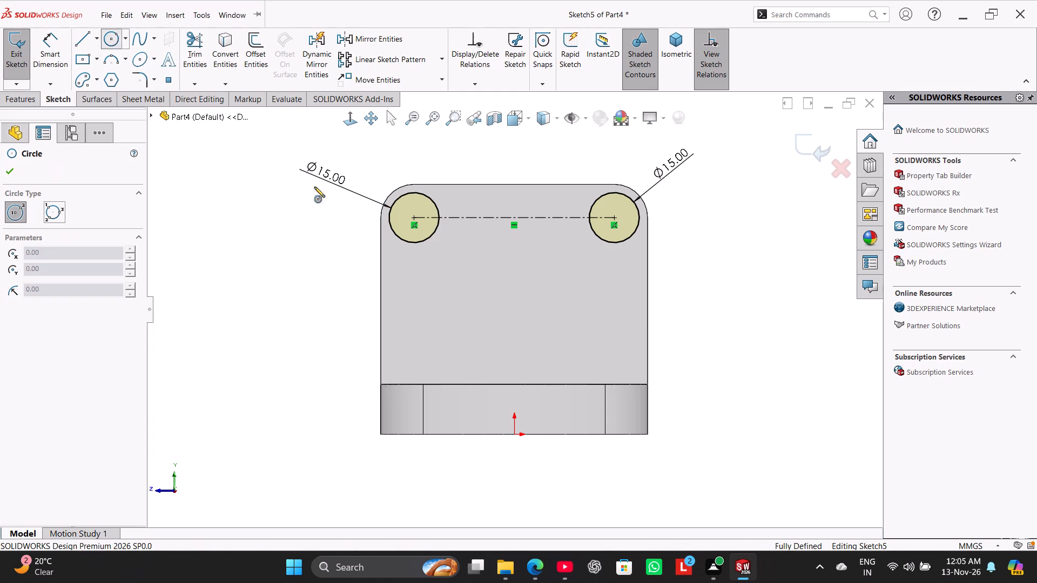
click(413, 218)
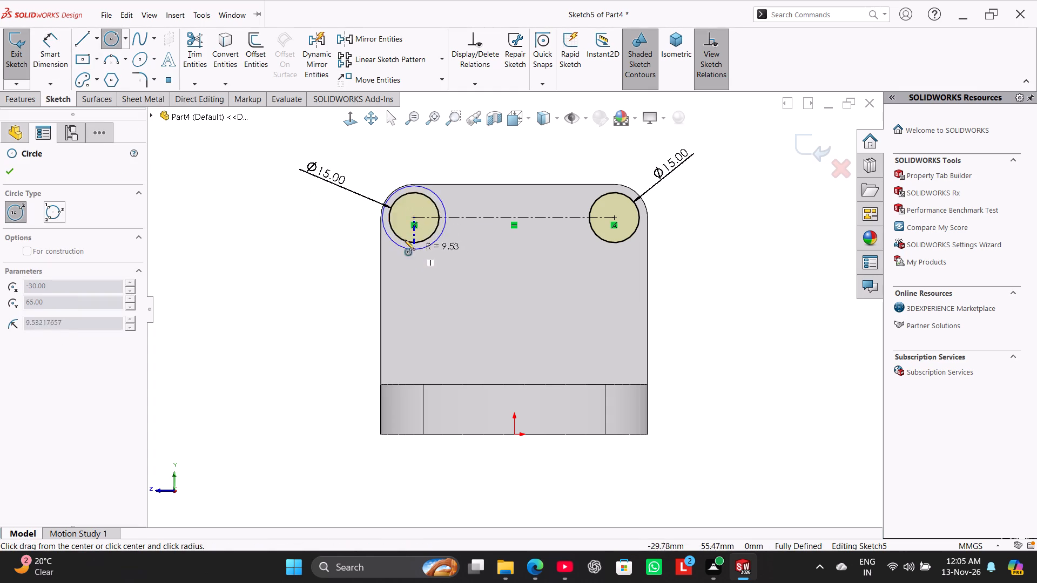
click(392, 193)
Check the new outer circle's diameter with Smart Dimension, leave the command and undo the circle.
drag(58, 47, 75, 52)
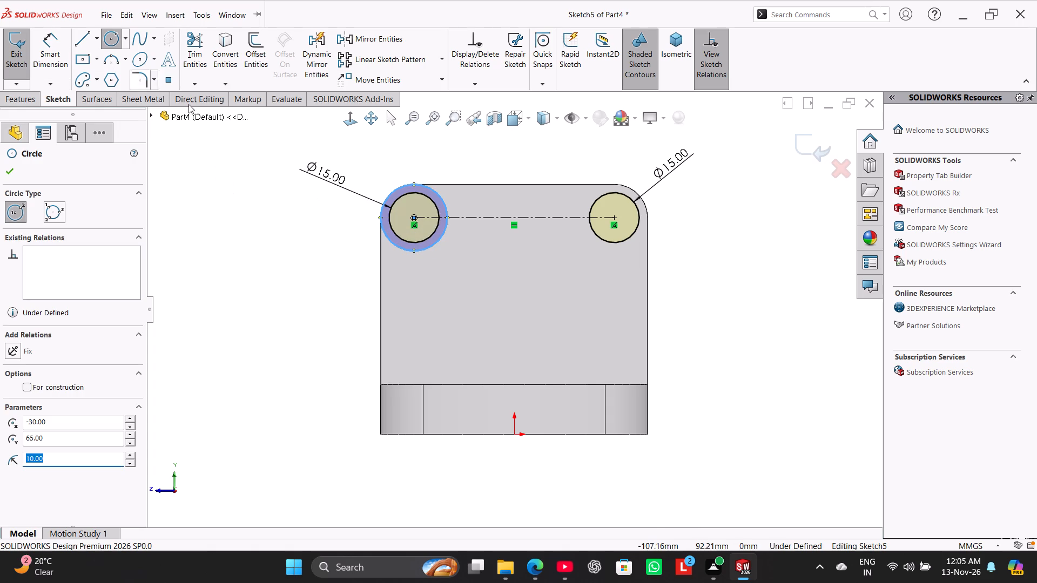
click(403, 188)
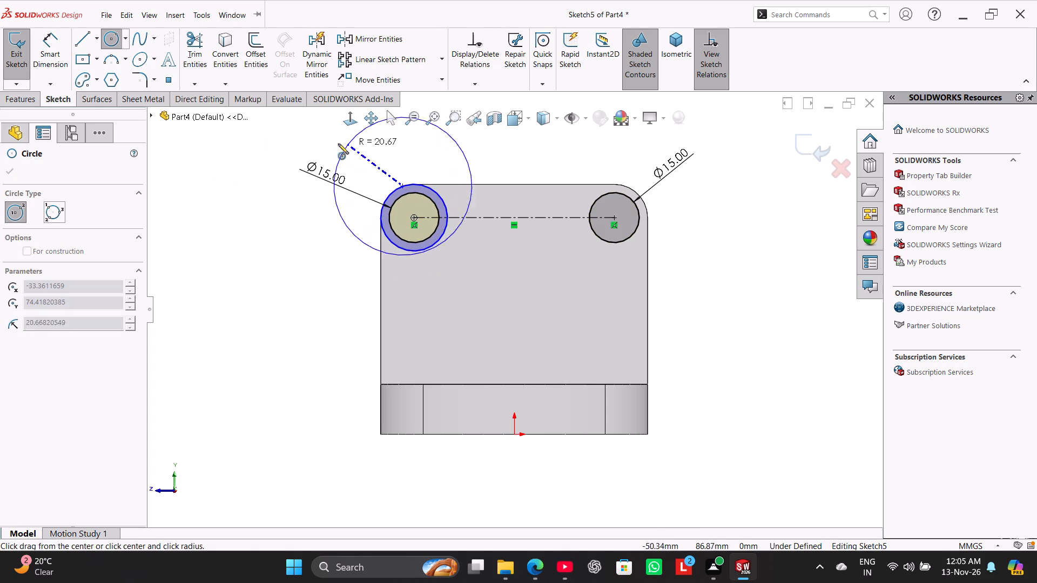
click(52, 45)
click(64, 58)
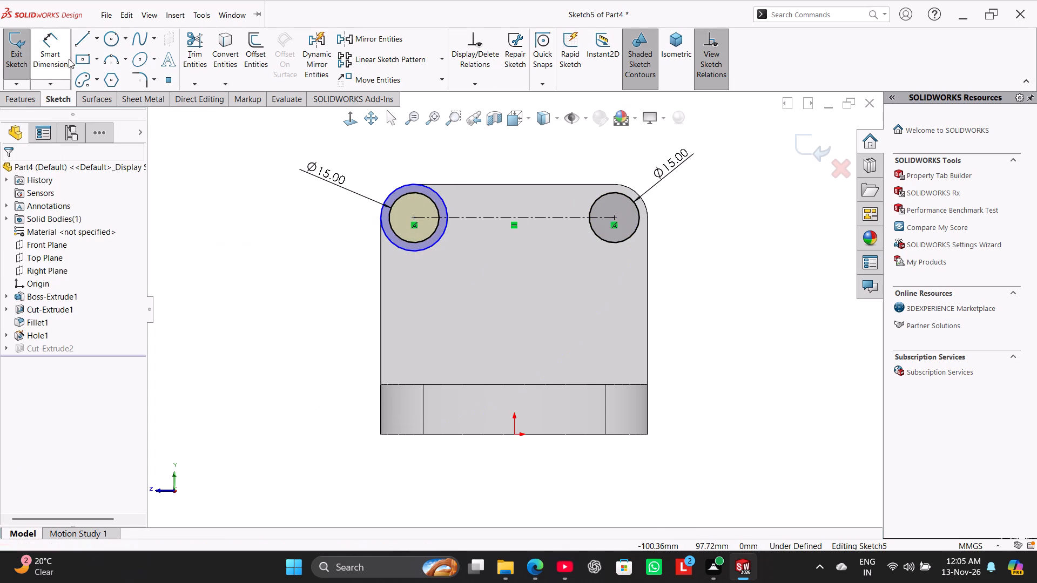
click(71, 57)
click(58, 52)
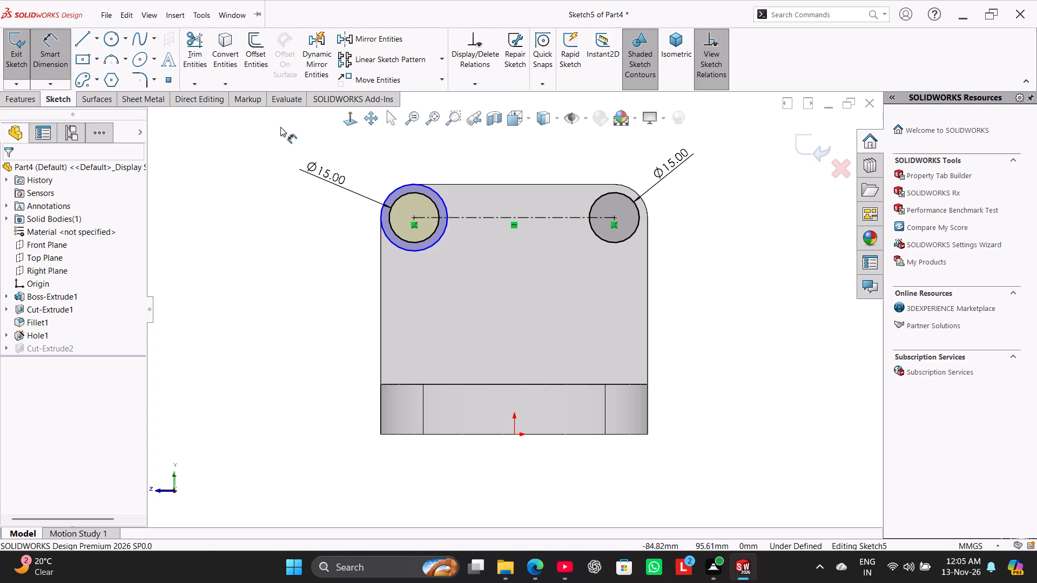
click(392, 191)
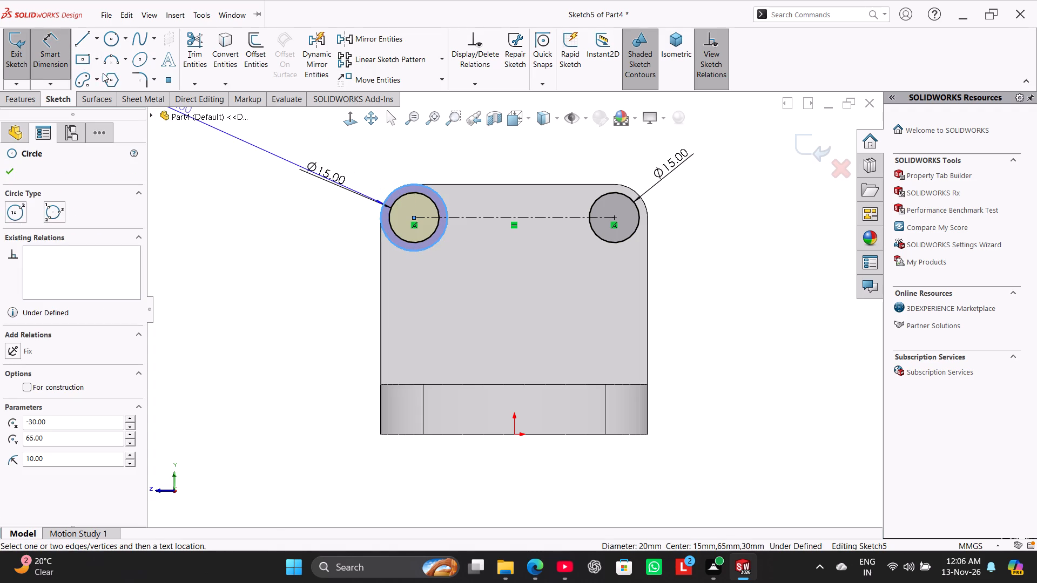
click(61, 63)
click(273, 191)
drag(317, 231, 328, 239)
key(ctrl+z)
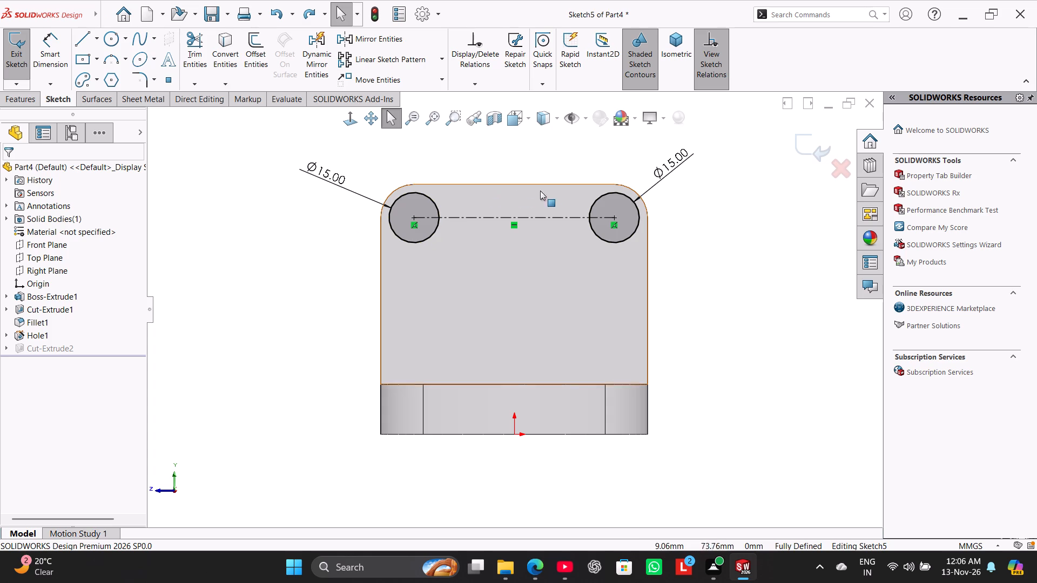
Exit the hole sketch and show the bracket in isometric view.
click(8, 45)
right_drag(279, 341, 361, 278)
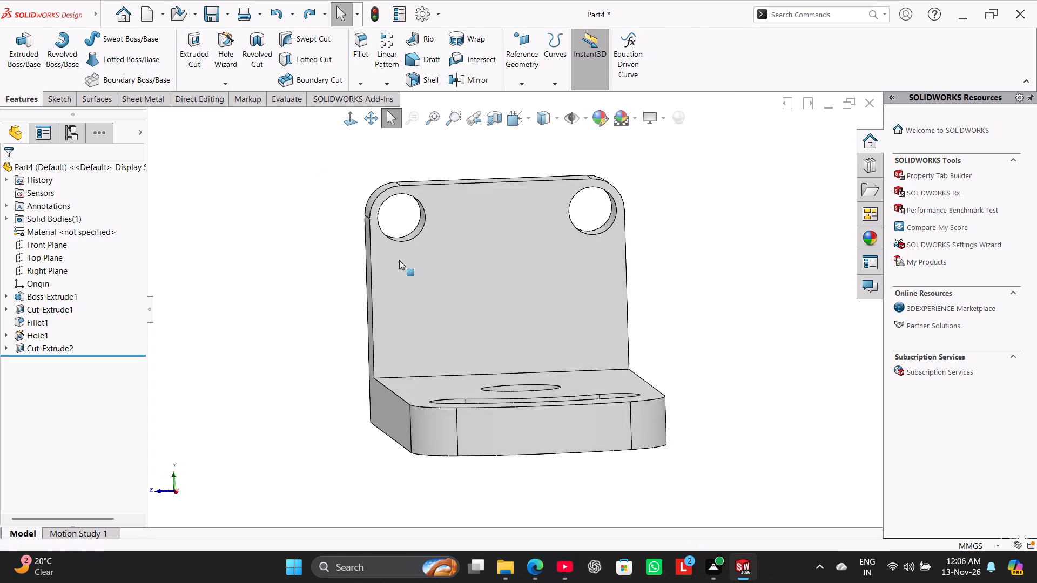
Edit the existing corner fillet and set the radius of the vertical leg's near top corner to 15 mm.
right_click(42, 322)
click(54, 291)
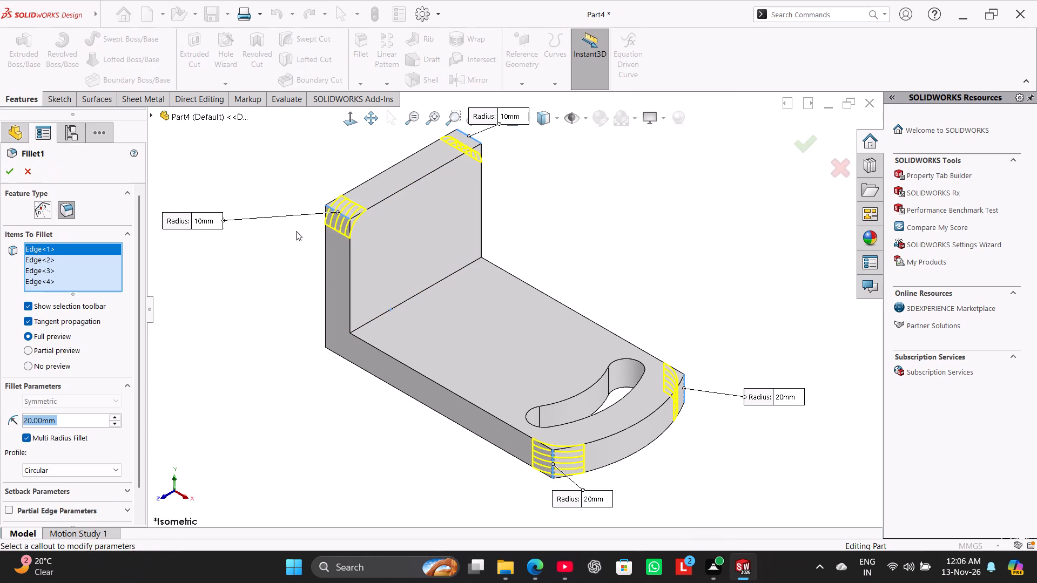
double_click(201, 217)
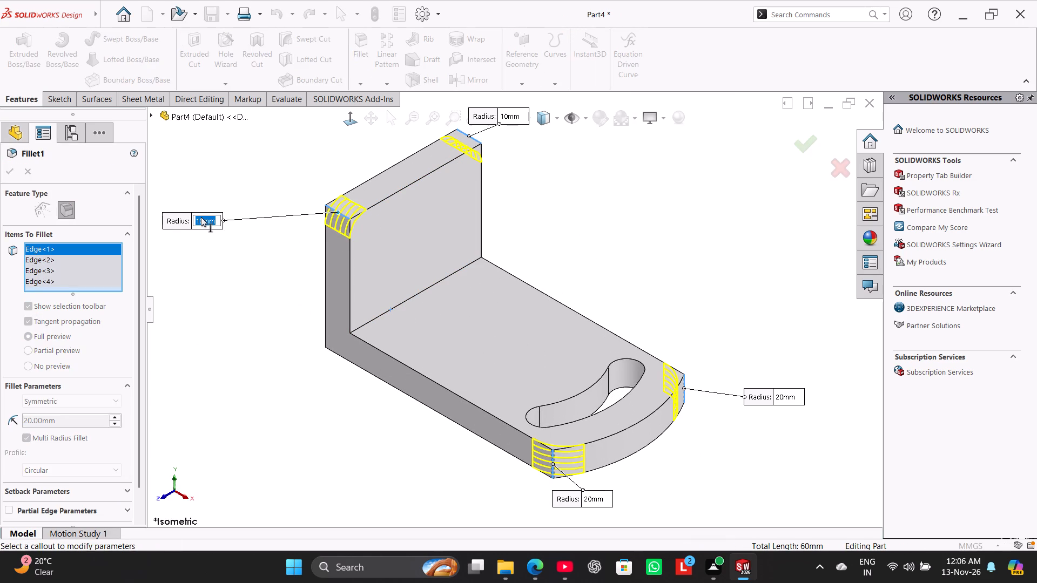
text(15)
key(Return)
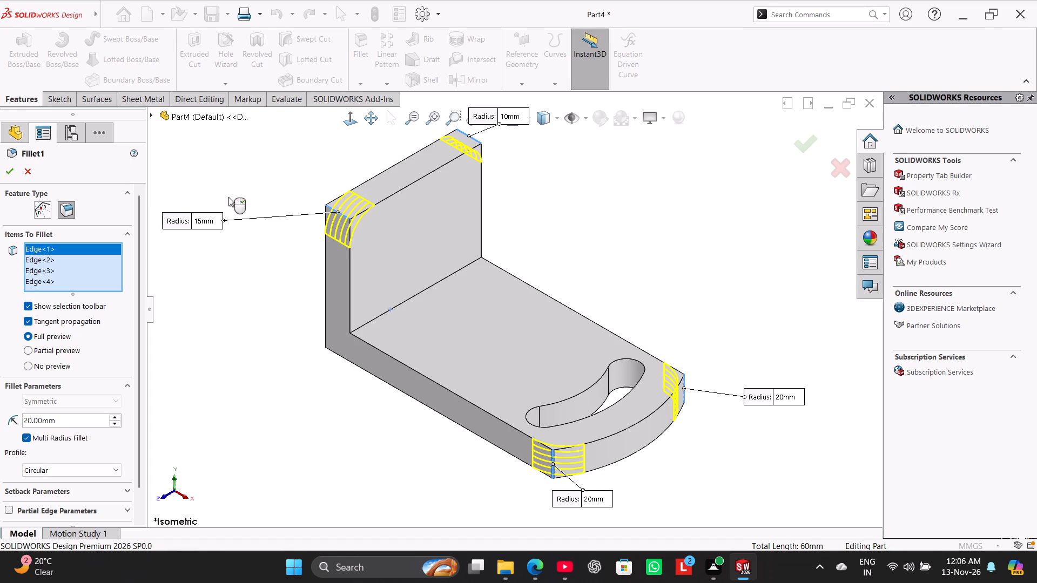
Set the fillet radius of the vertical leg's far top corner to 15 mm and accept the fillet edit.
double_click(522, 116)
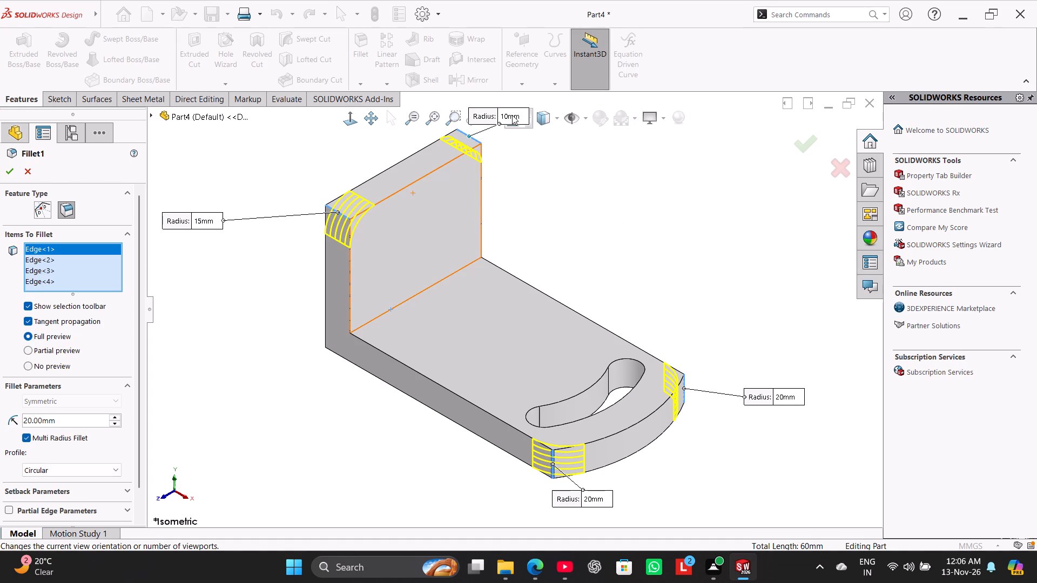
double_click(512, 115)
scroll(561, 189, up, 2)
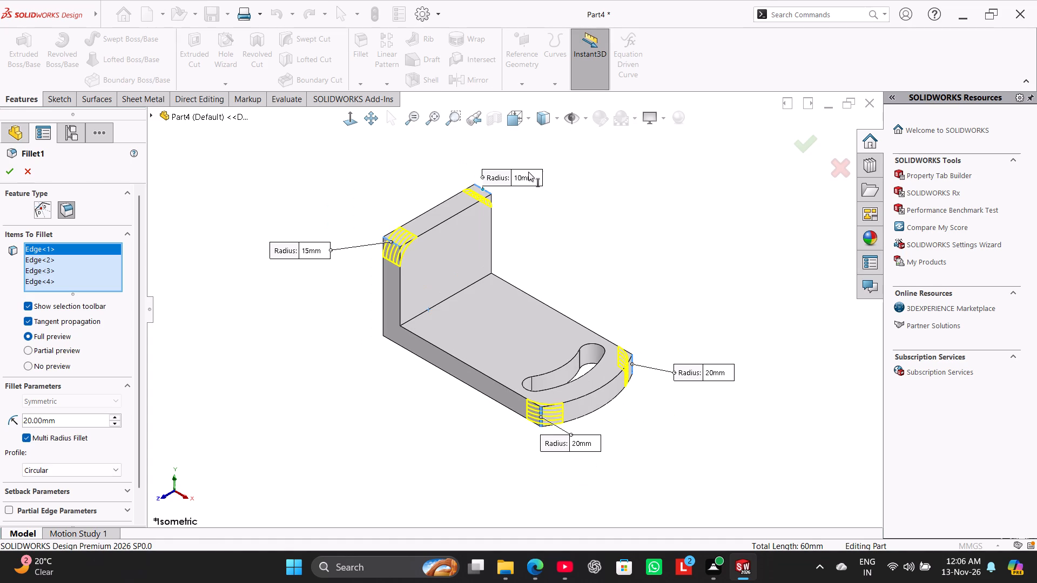
click(528, 172)
click(528, 172)
text(15)
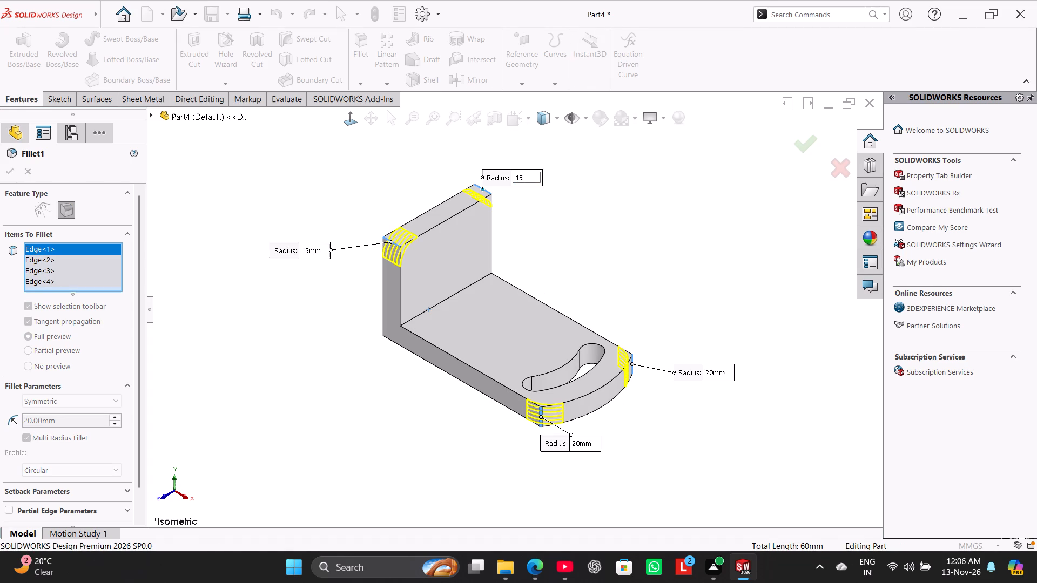
key(Return)
click(6, 170)
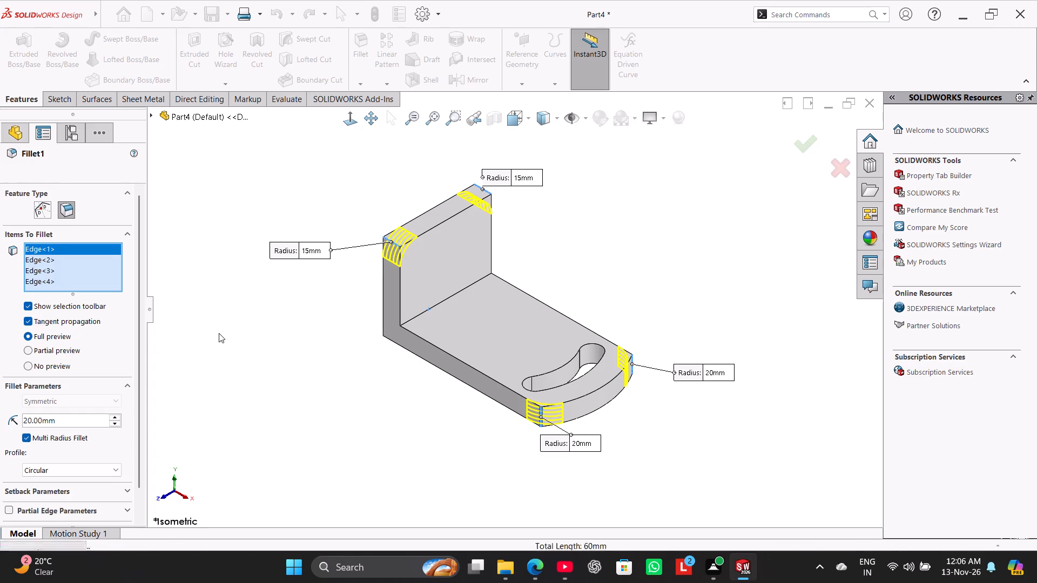
click(223, 340)
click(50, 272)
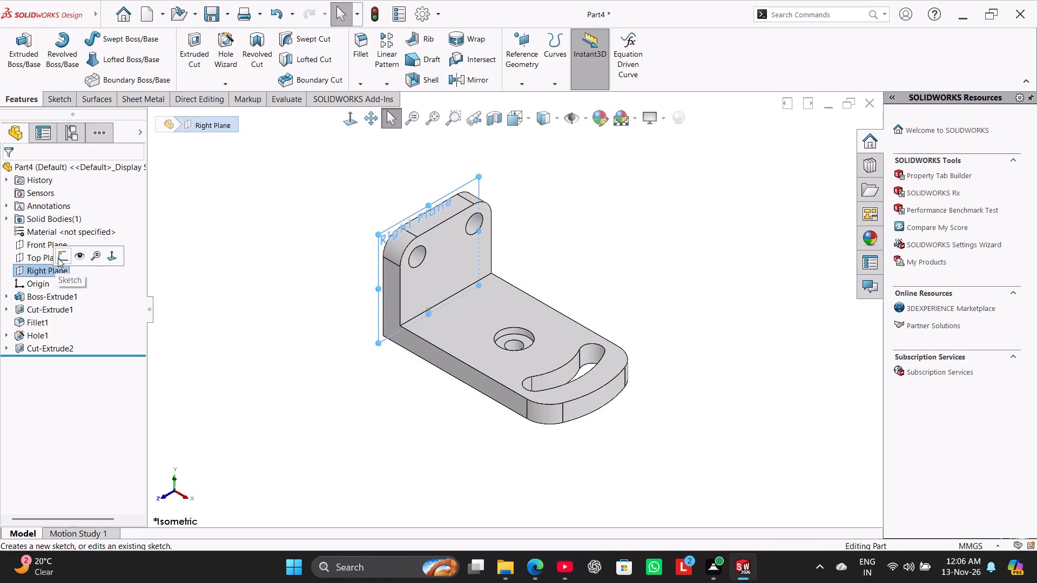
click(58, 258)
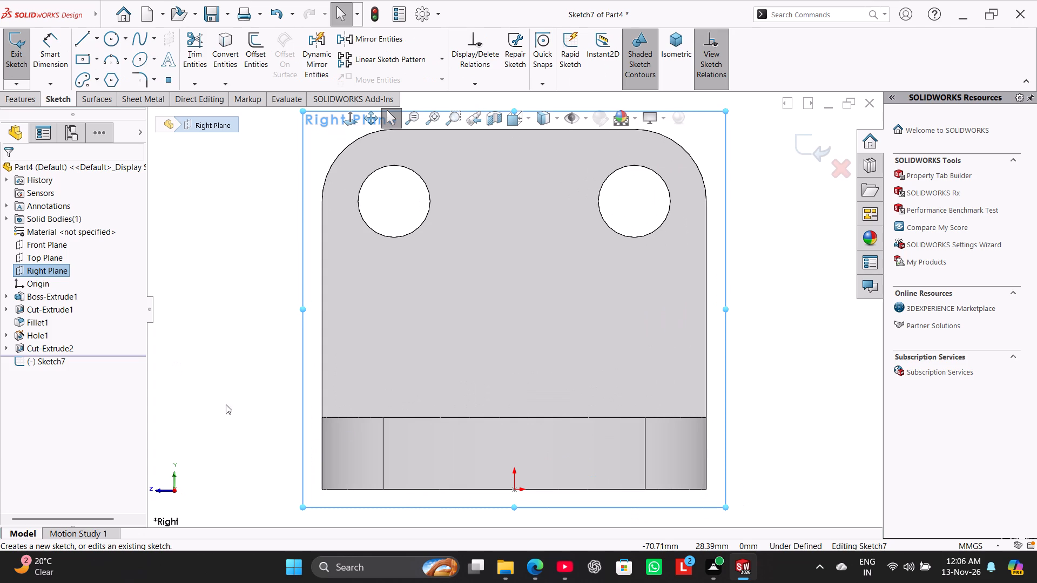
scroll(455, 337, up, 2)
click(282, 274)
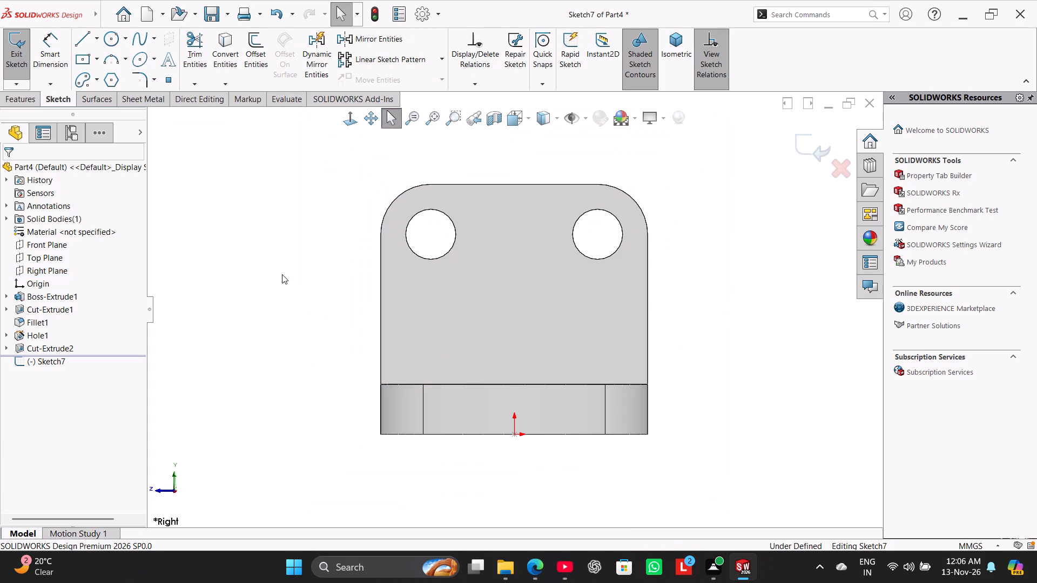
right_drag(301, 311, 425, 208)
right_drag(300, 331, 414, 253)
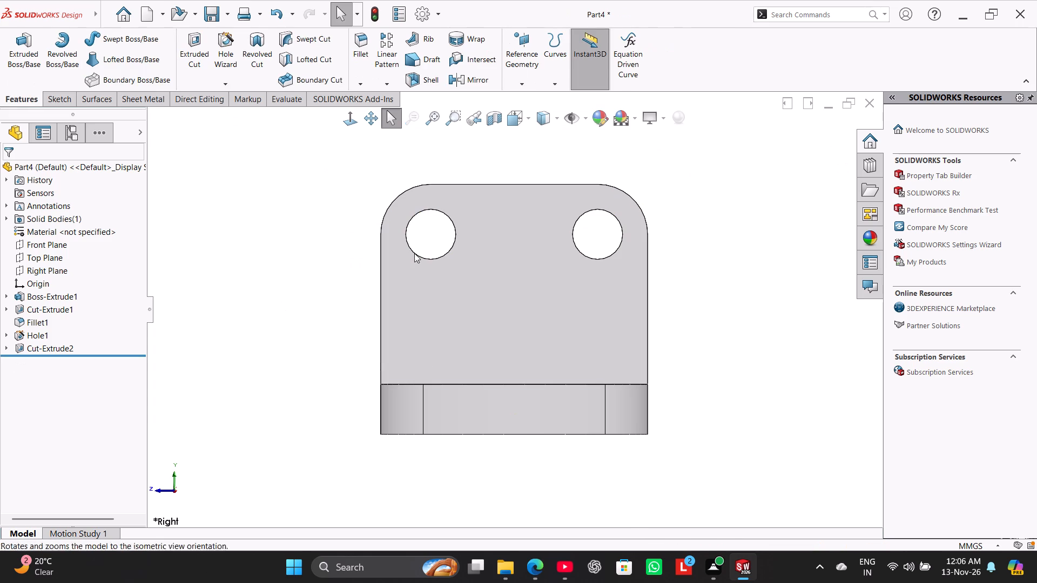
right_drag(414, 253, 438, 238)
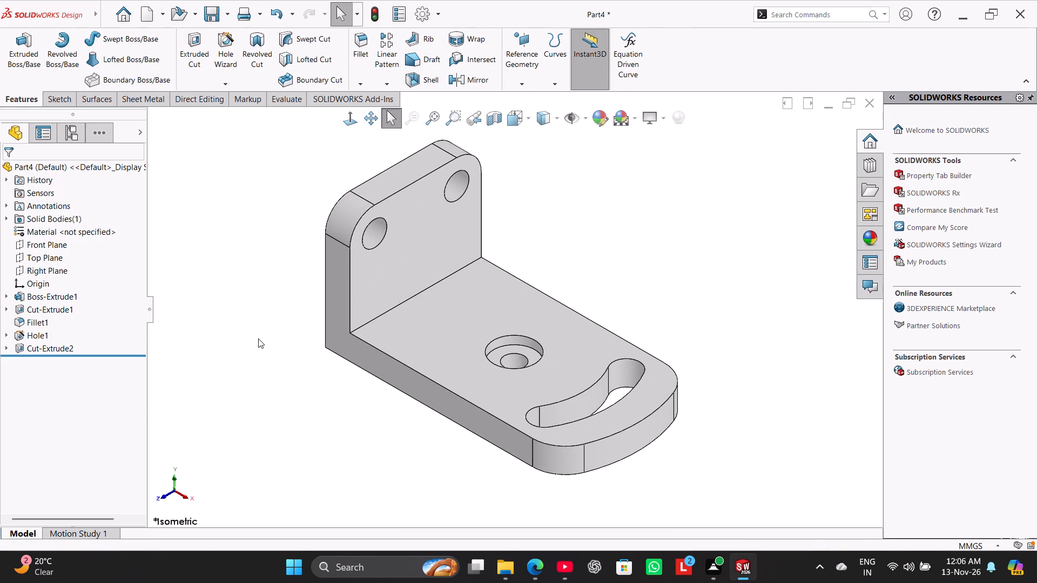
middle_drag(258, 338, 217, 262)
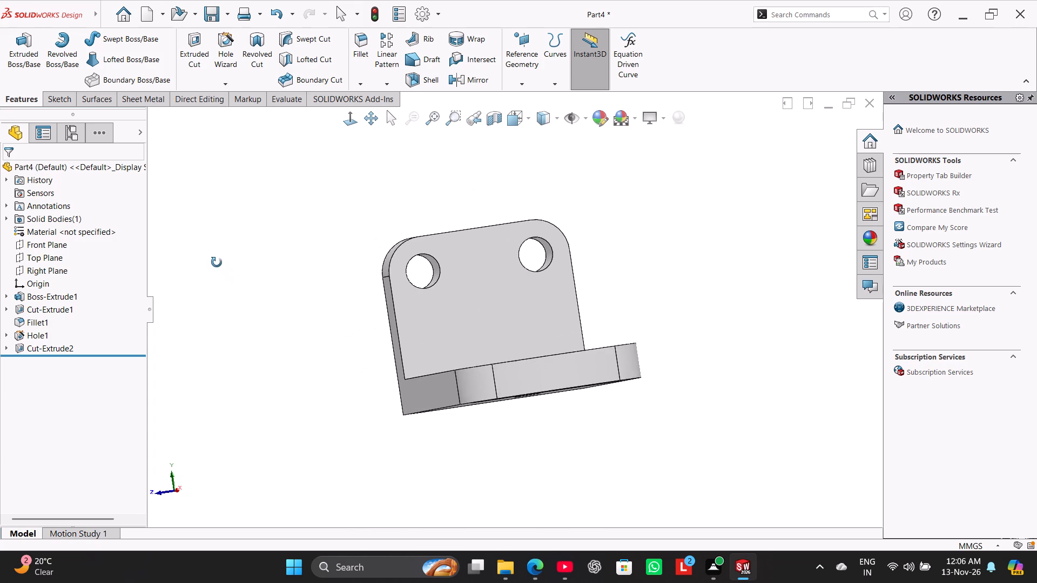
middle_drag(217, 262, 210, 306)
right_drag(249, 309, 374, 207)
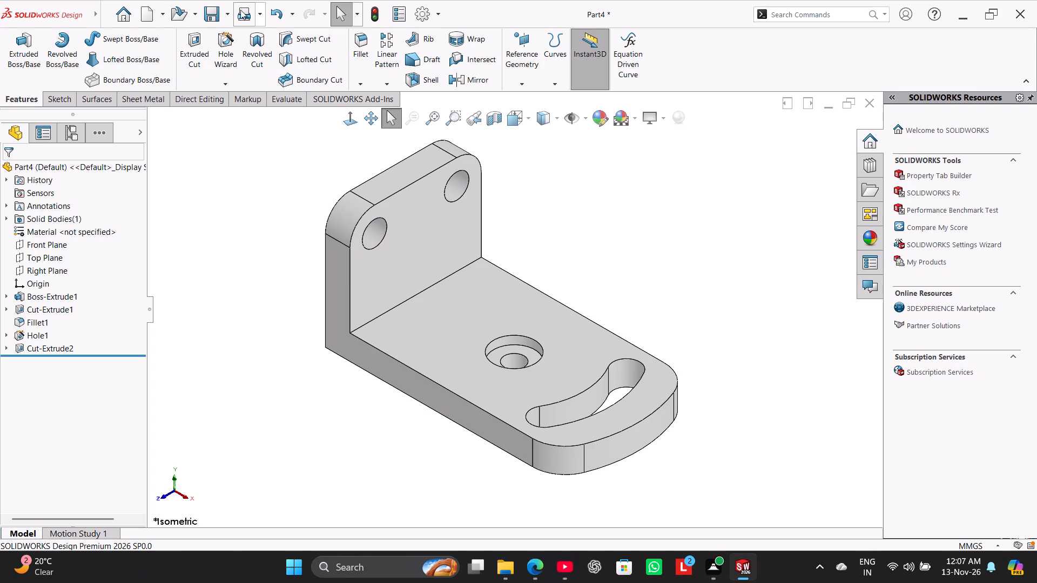
Start saving the part under a new name and fill in the L bracket folder's name copied from File Explorer.
click(225, 10)
click(230, 46)
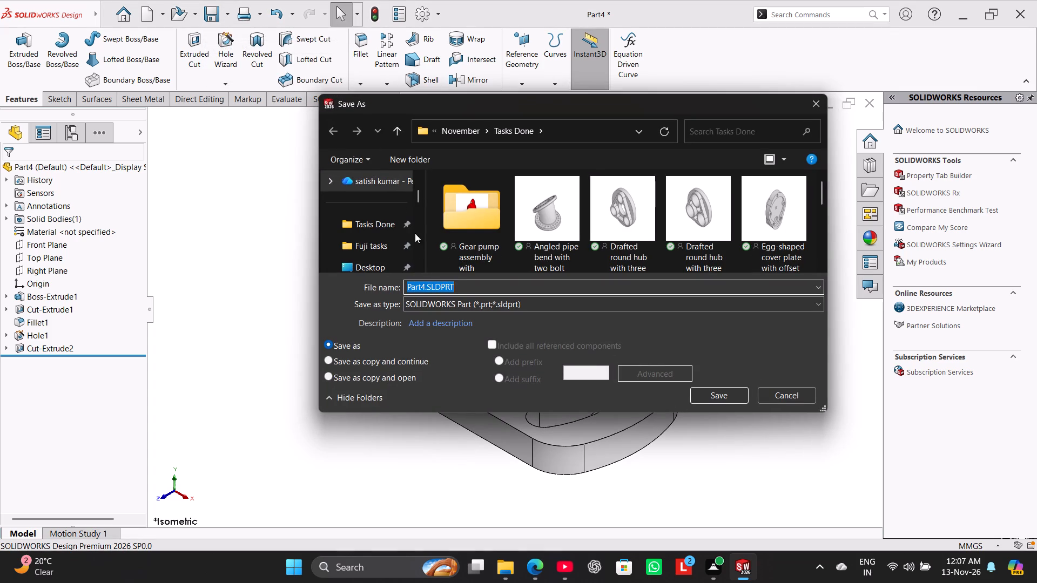
click(515, 563)
click(176, 150)
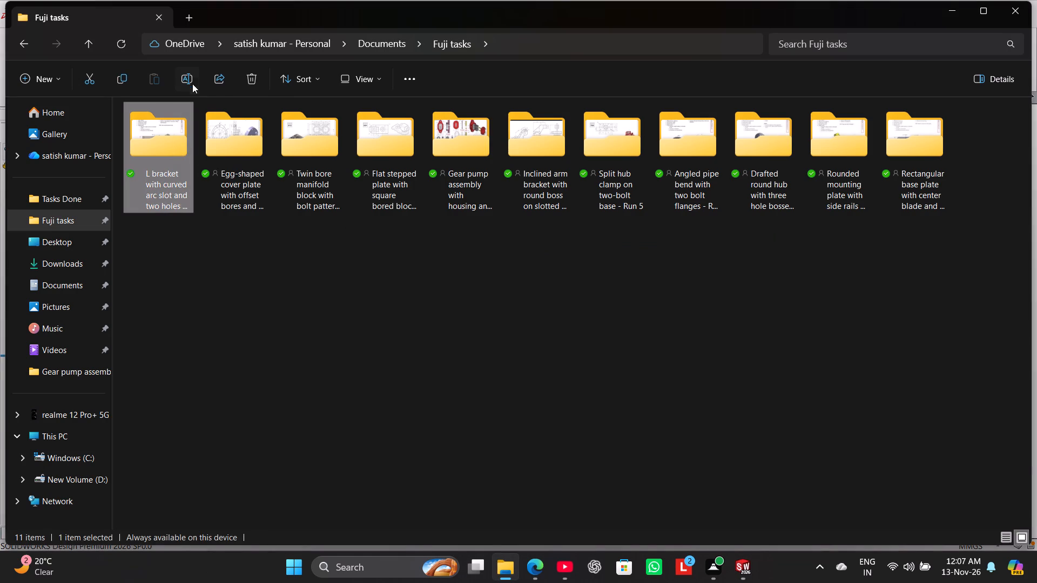
click(189, 78)
key(ctrl+c)
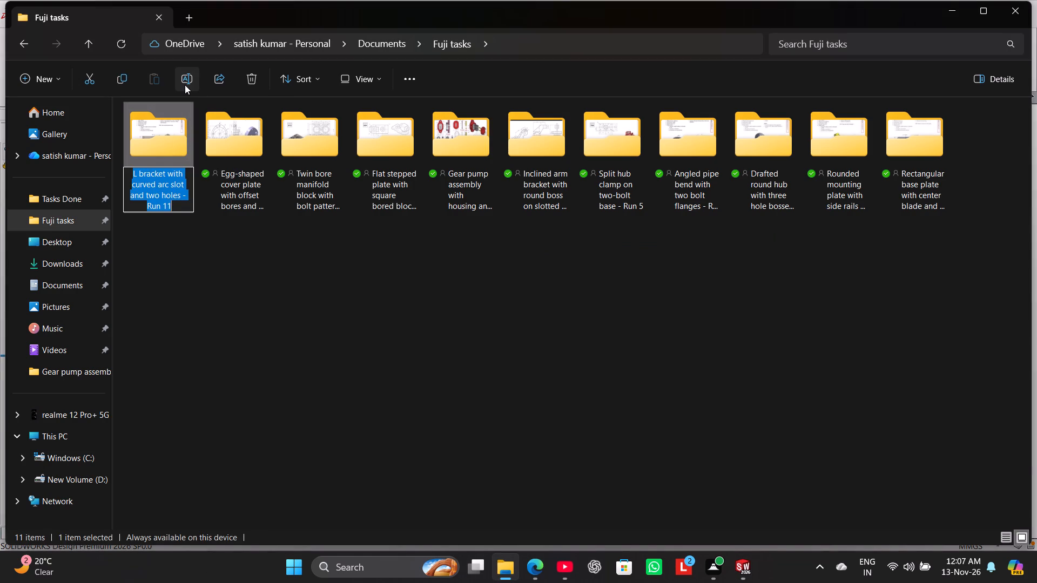
click(571, 392)
click(755, 562)
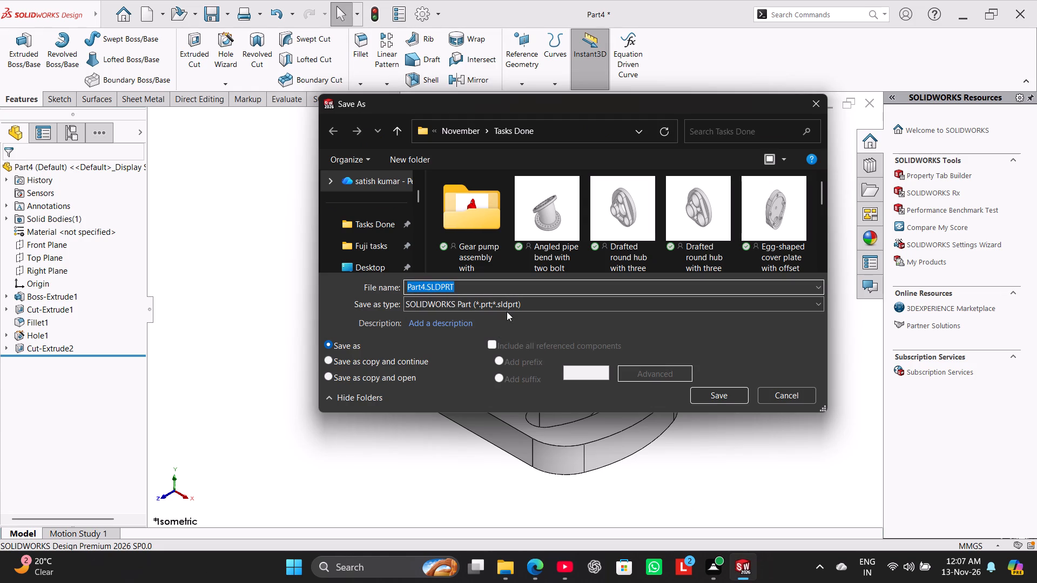
key(ctrl+v)
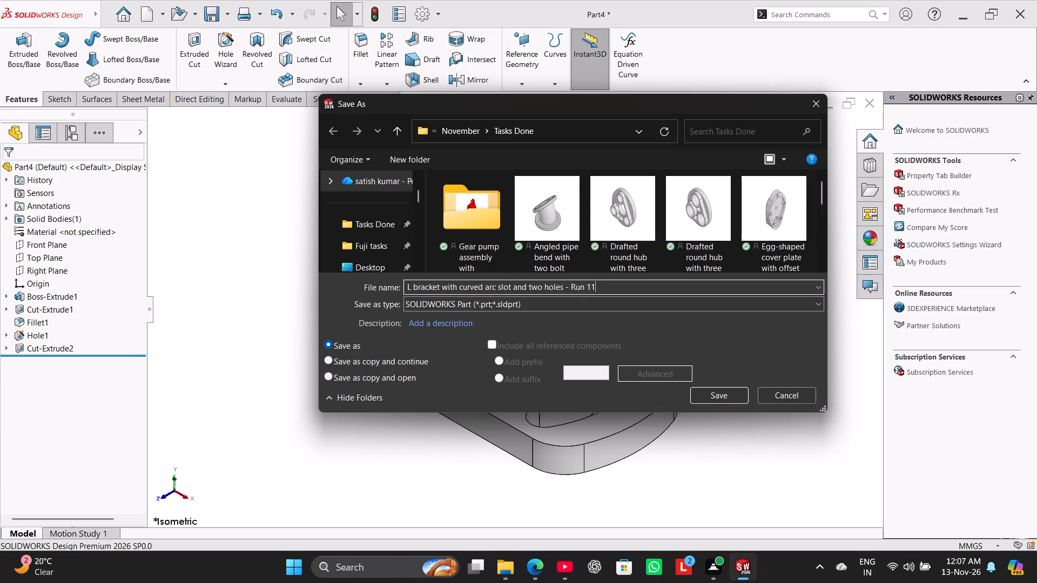
Remove the " - Run 11" suffix, copy the shortened name and save the part as "L bracket with curved arc slot and two holes" in Tasks Done.
key(BackSpace)
key(BackSpace)
key(BackSpace)
key(BackSpace)
key(BackSpace)
key(BackSpace)
key(BackSpace)
key(BackSpace)
key(BackSpace)
key(ctrl+a)
key(ctrl+c)
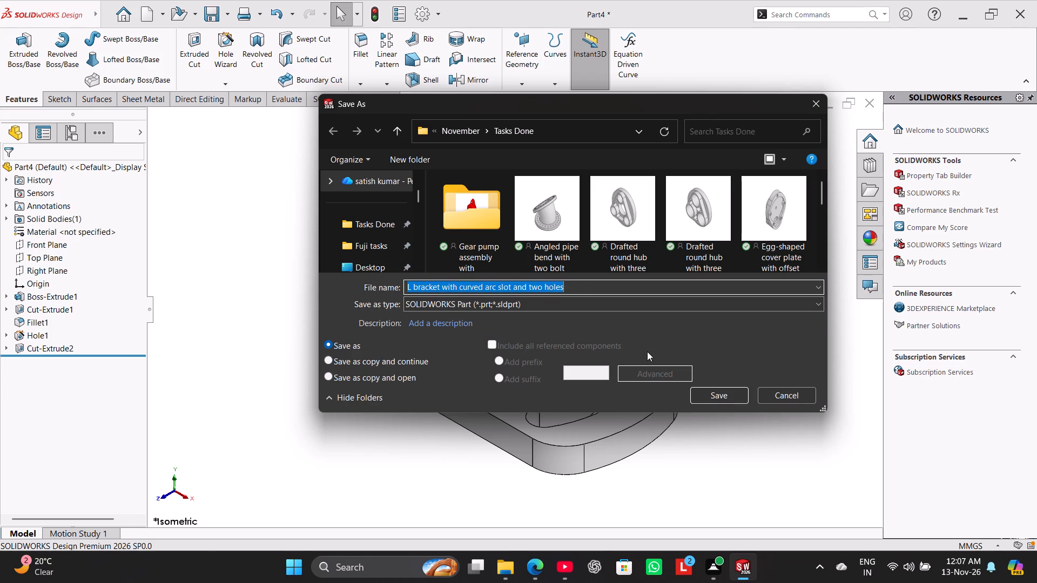
click(719, 391)
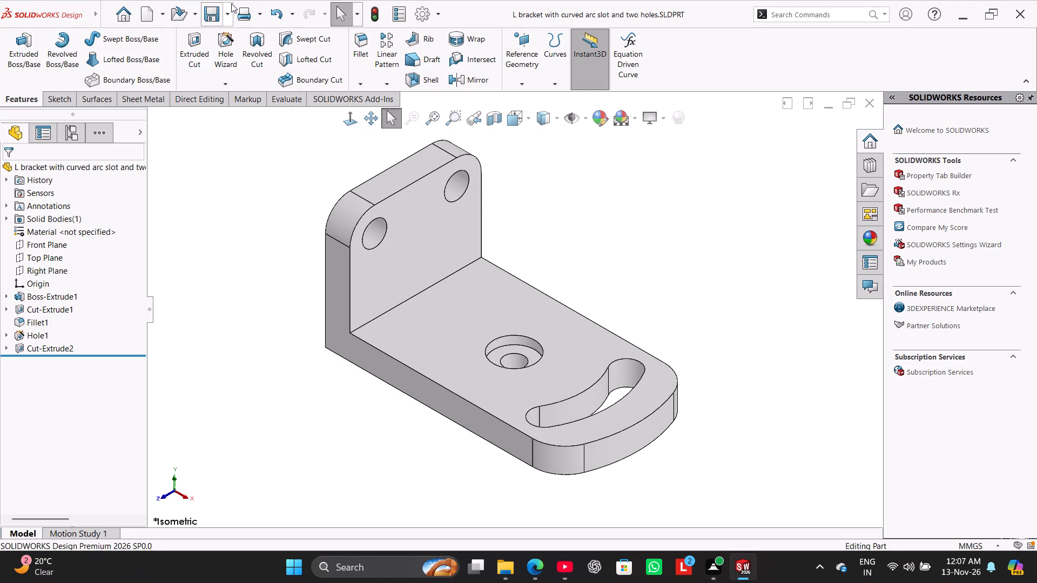
Save a PDF copy of the part as "L bracket with curved arc slot and two holes.pdf" in the Tasks Done folder.
click(230, 8)
click(234, 51)
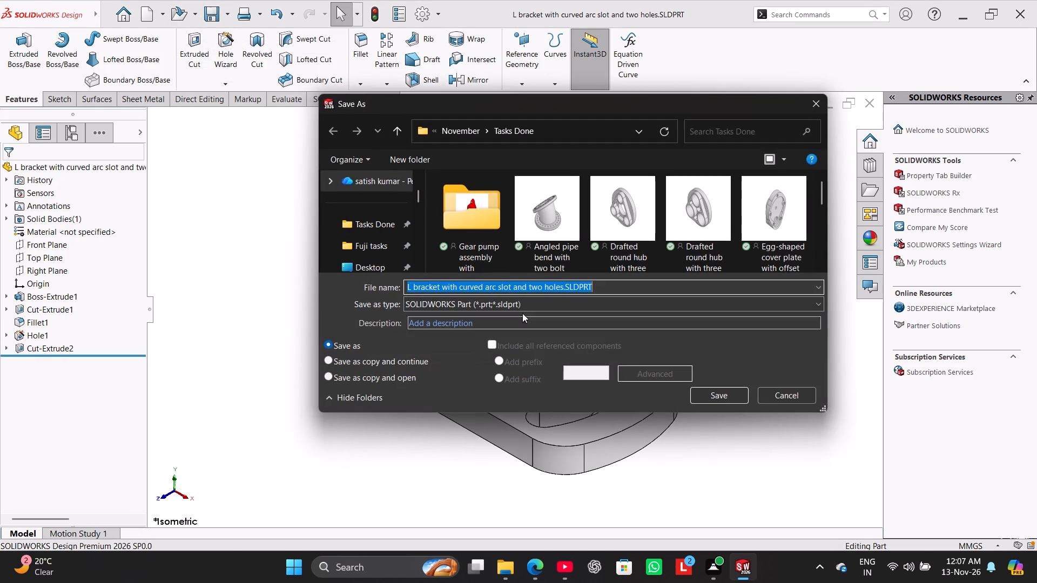
click(516, 304)
click(537, 104)
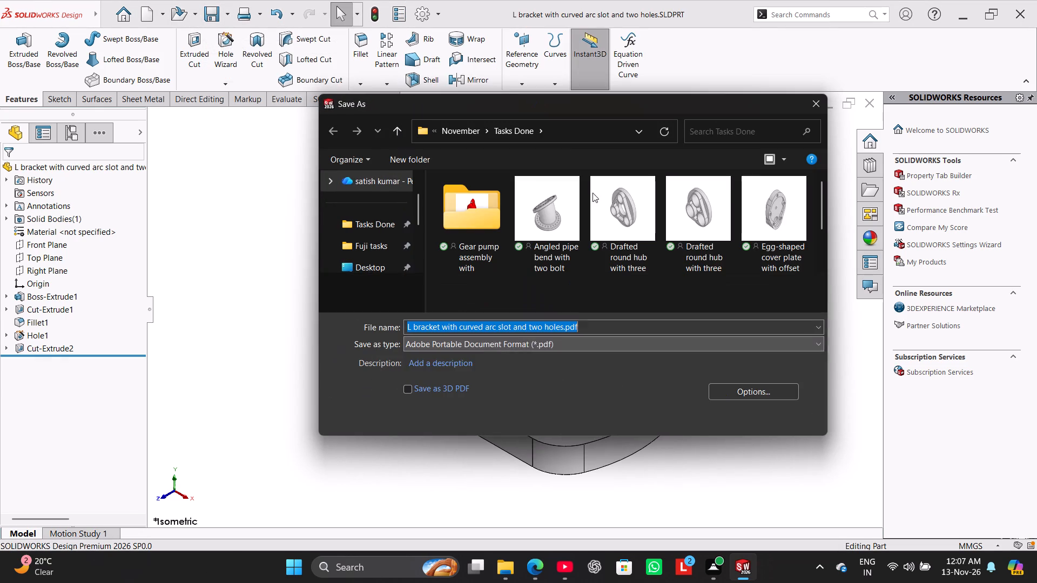
click(728, 425)
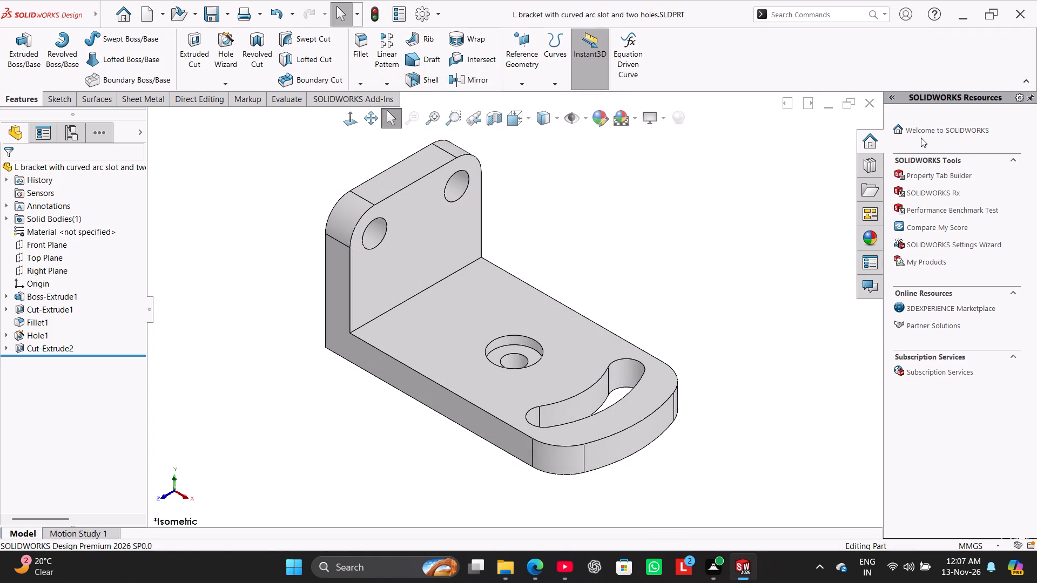
Close the L bracket part document.
click(877, 103)
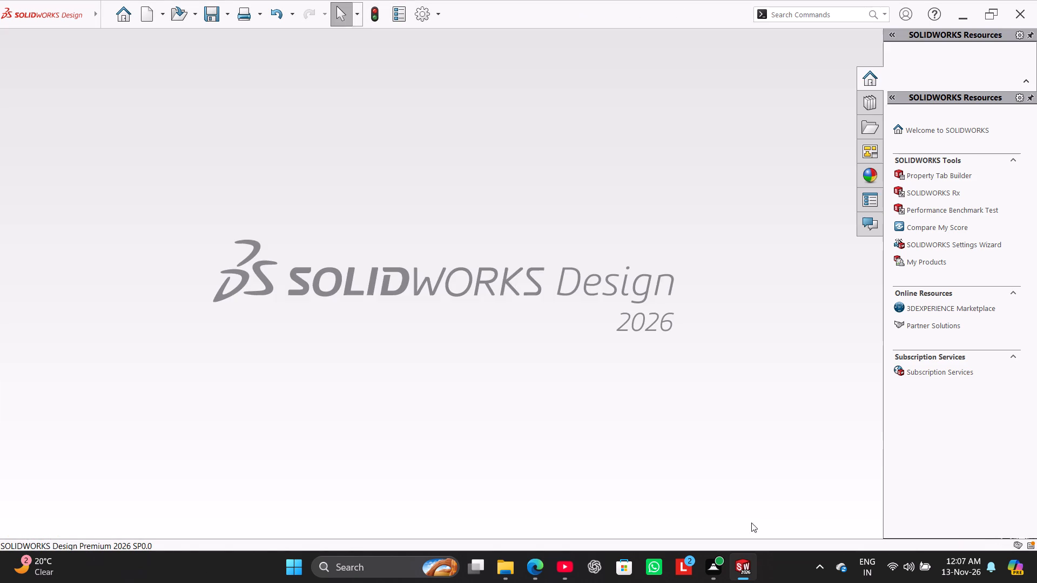